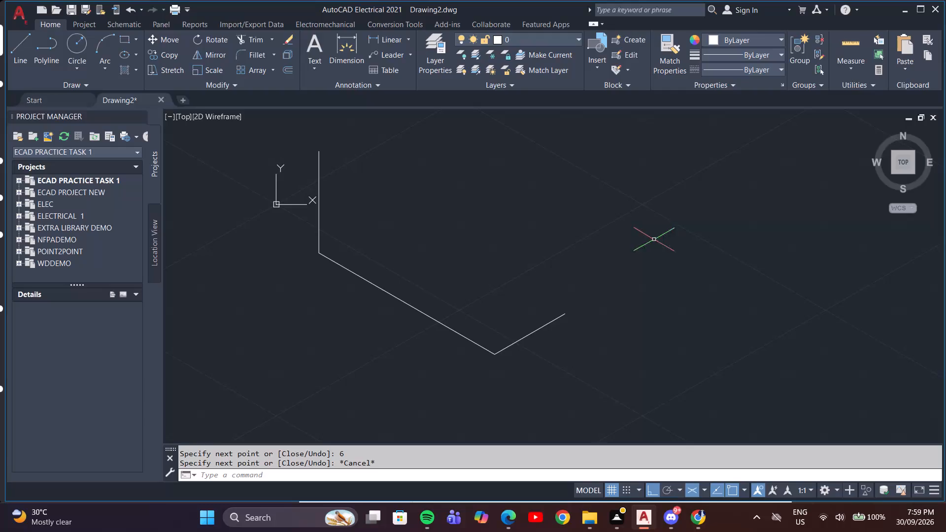
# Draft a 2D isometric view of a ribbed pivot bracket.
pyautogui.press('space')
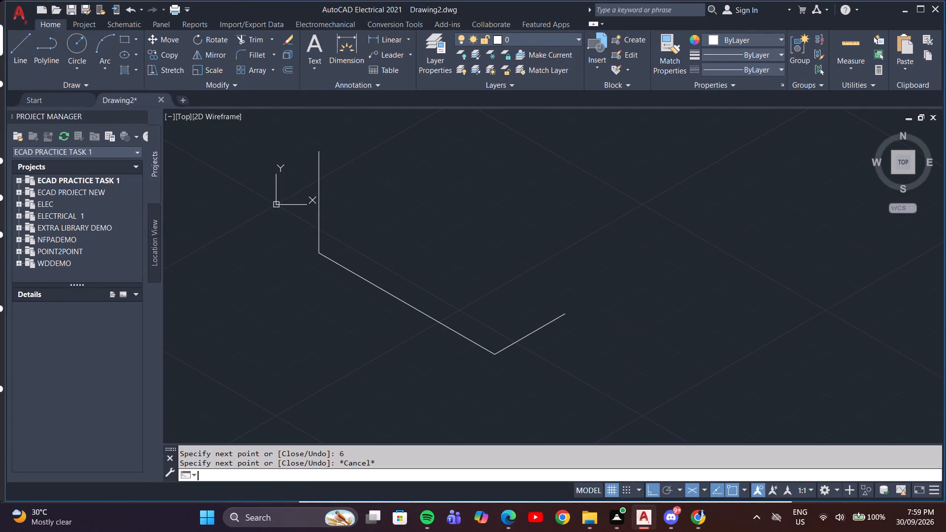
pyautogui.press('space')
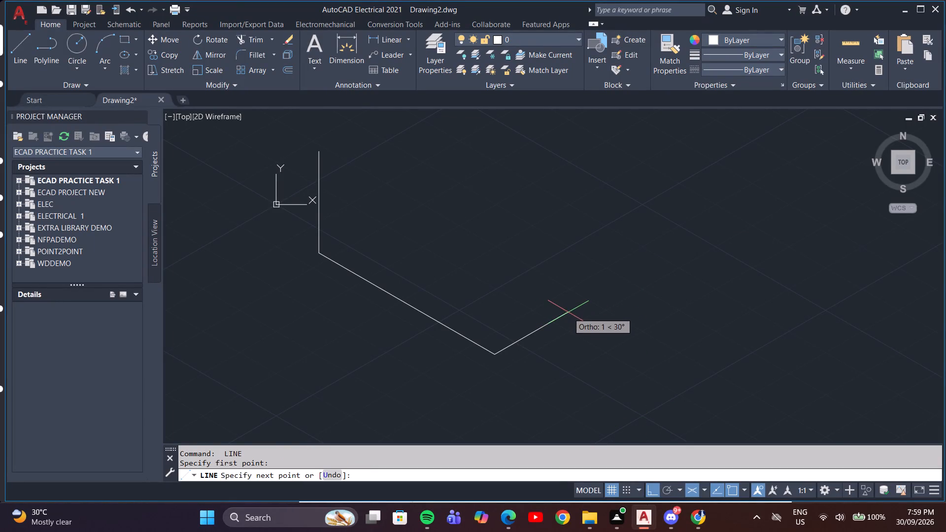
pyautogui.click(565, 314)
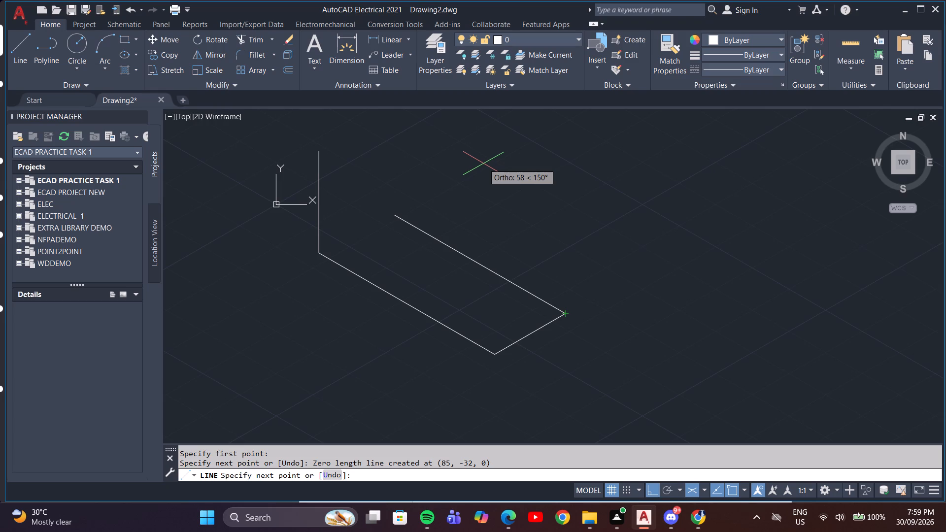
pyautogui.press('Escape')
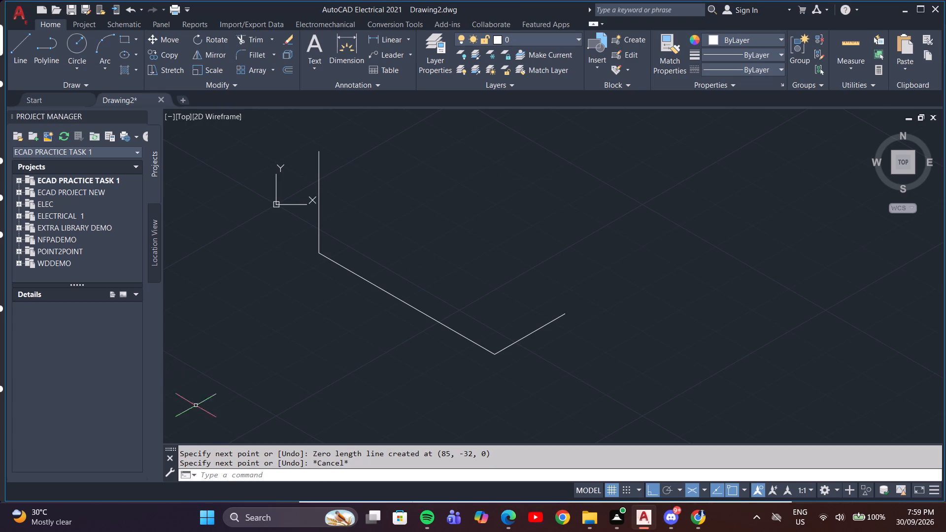
# Draw a 6-unit vertical line up from the lowest corner, continued by a shorter line back parallel to the long base edge.
pyautogui.click(16, 53)
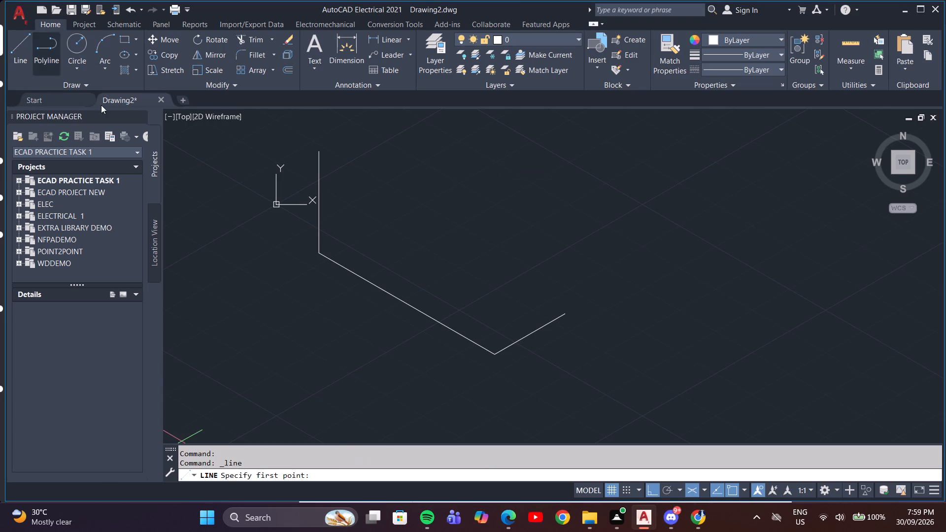
pyautogui.click(493, 354)
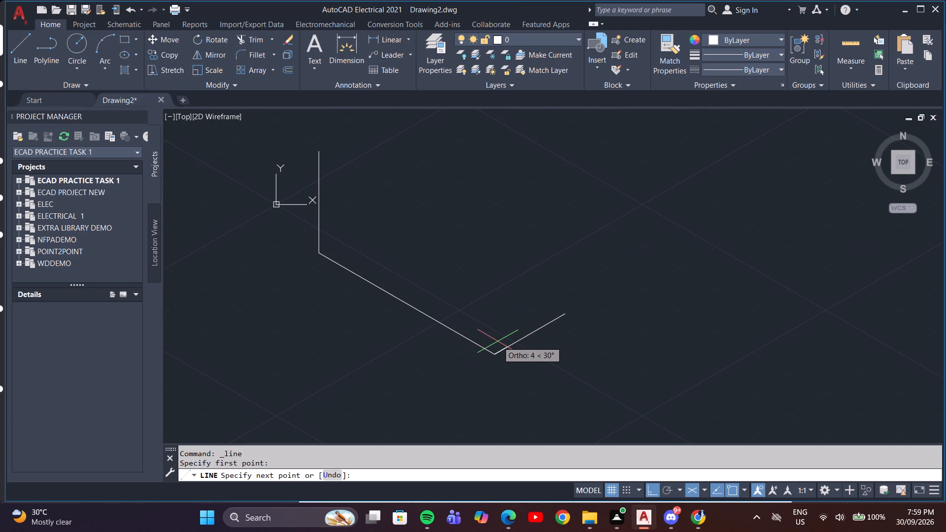
pyautogui.press('F5')
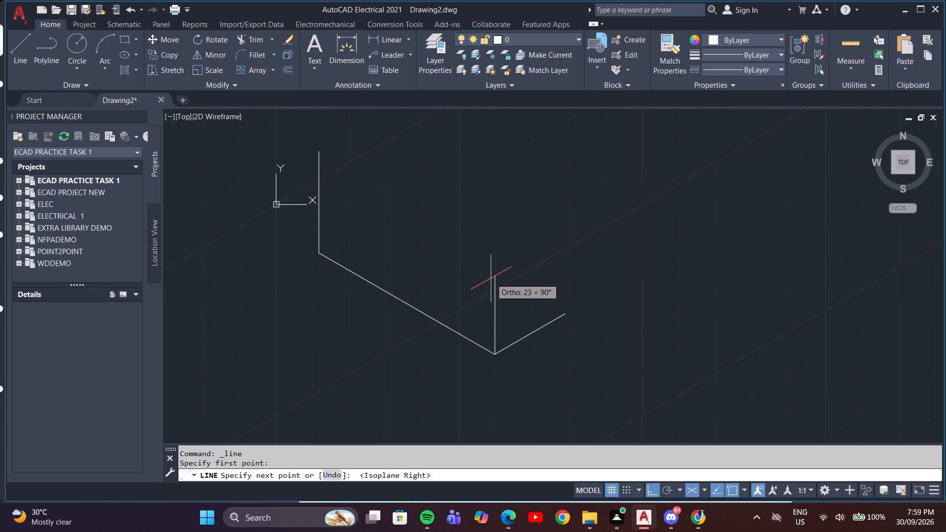
pyautogui.press('6')
pyautogui.press('Return')
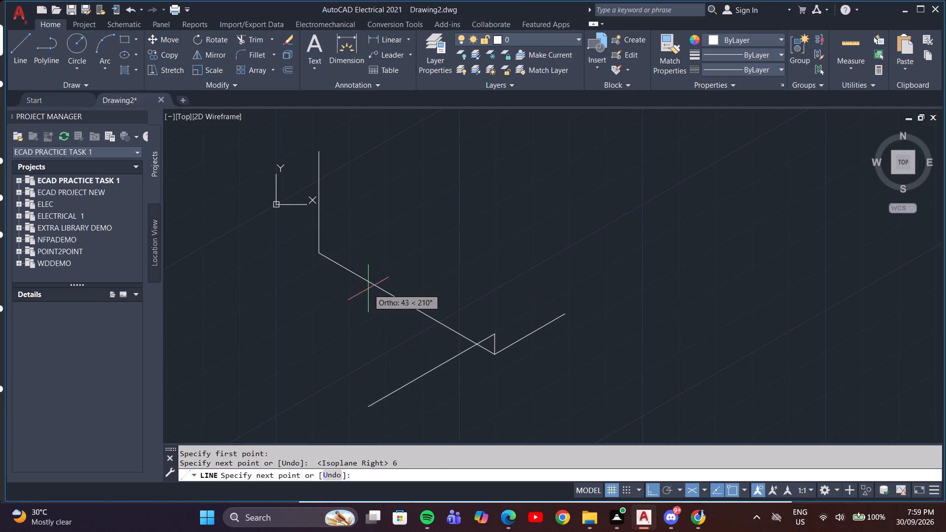
pyautogui.press('F5')
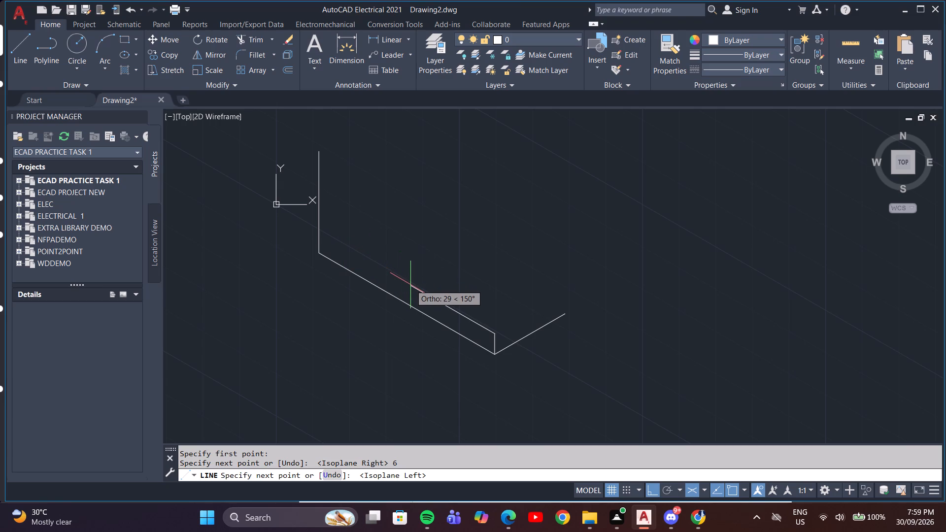
pyautogui.click(388, 270)
pyautogui.press('Escape')
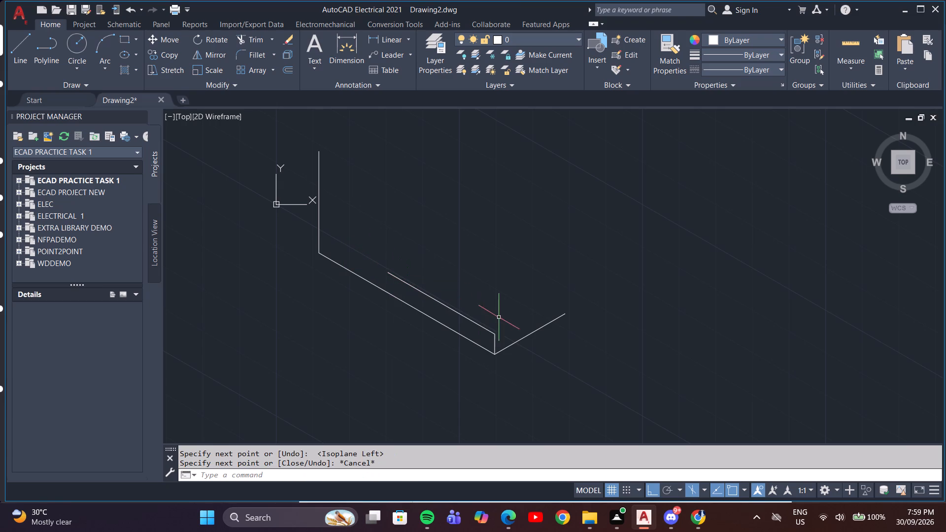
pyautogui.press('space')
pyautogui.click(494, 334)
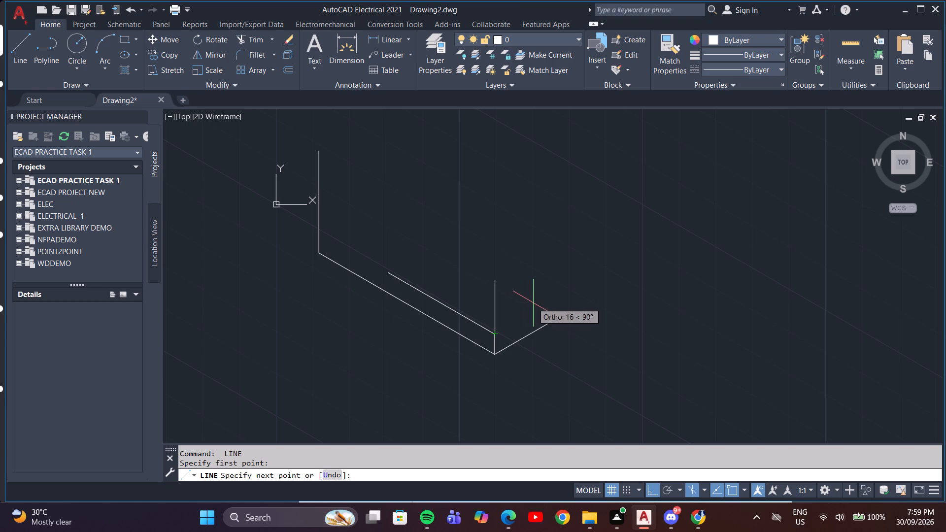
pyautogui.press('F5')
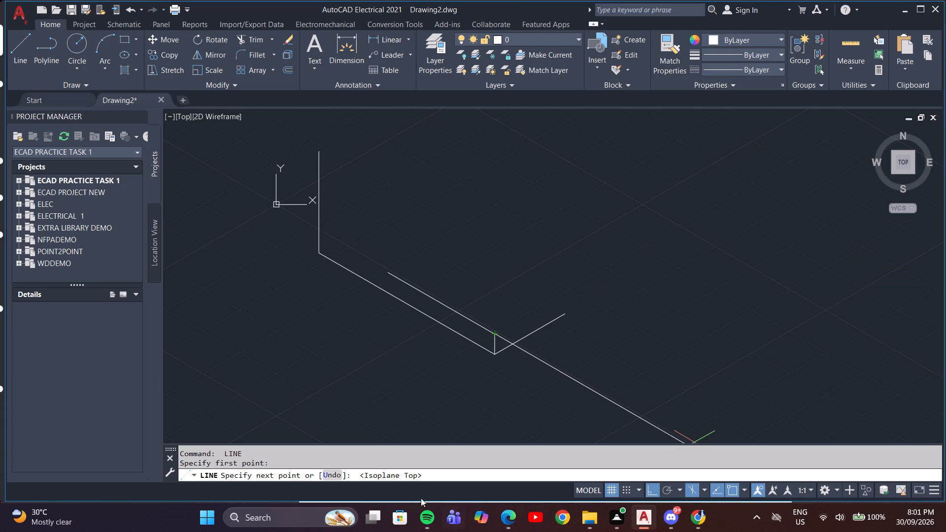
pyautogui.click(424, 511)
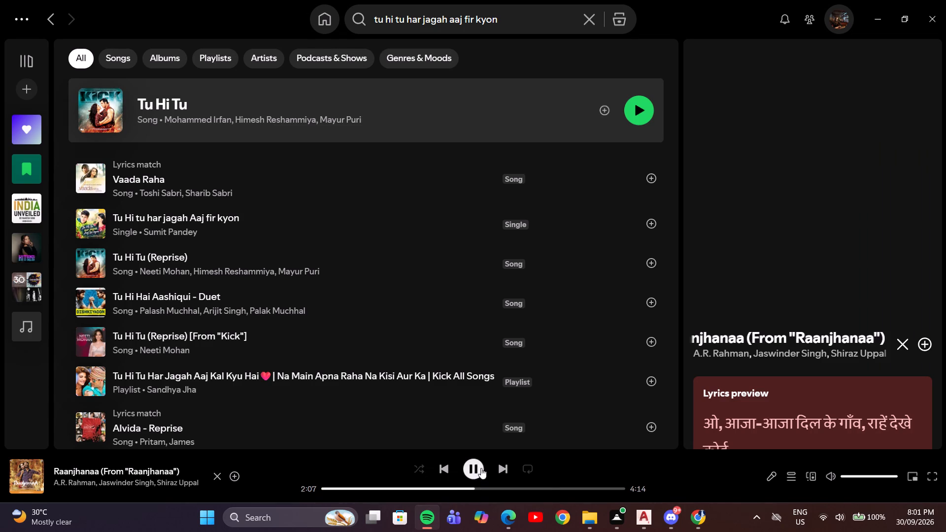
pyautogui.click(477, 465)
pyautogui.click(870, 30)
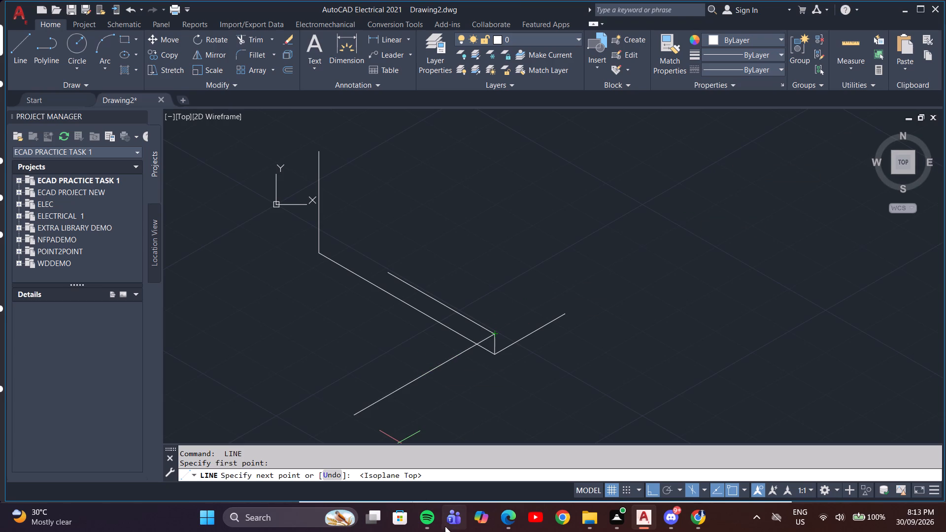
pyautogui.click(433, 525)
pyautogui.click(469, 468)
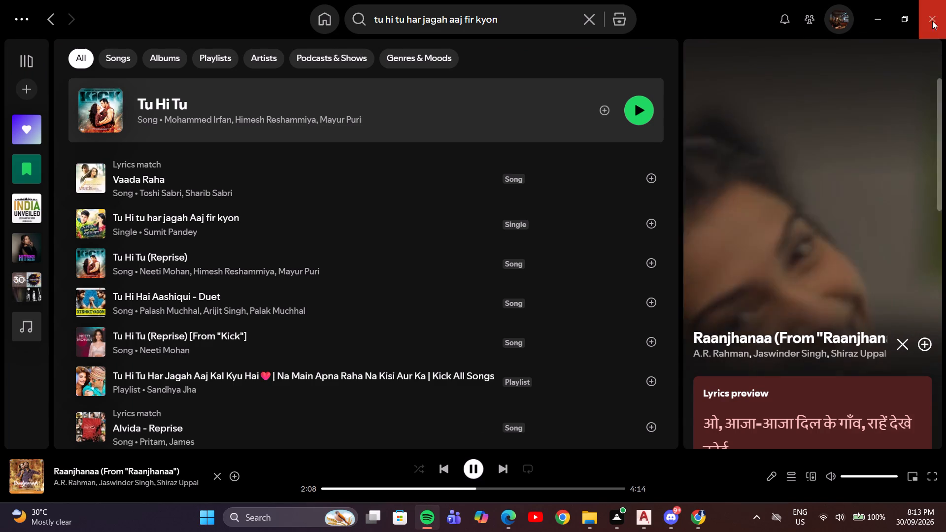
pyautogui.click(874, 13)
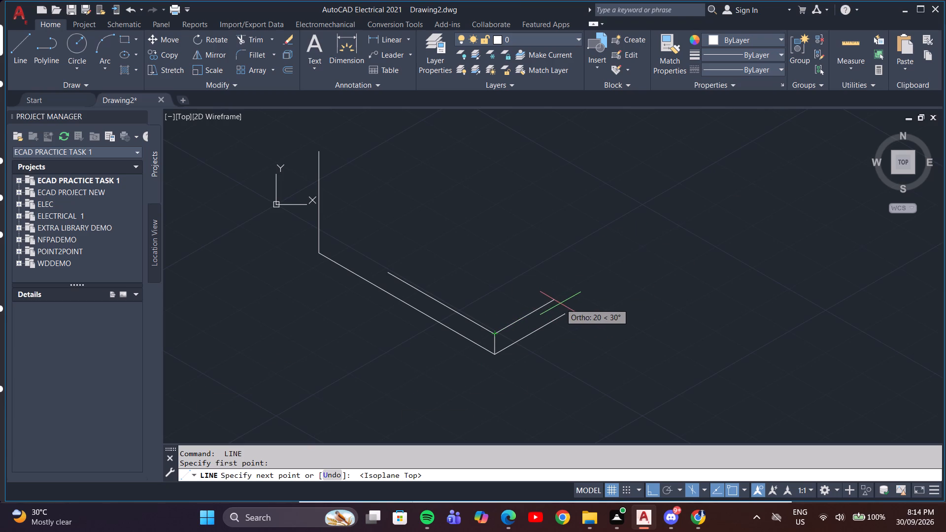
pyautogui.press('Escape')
# Draw a 6-unit vertical line up from the short base edge's free end and connect it to the front vertical's upper end.
pyautogui.press('space')
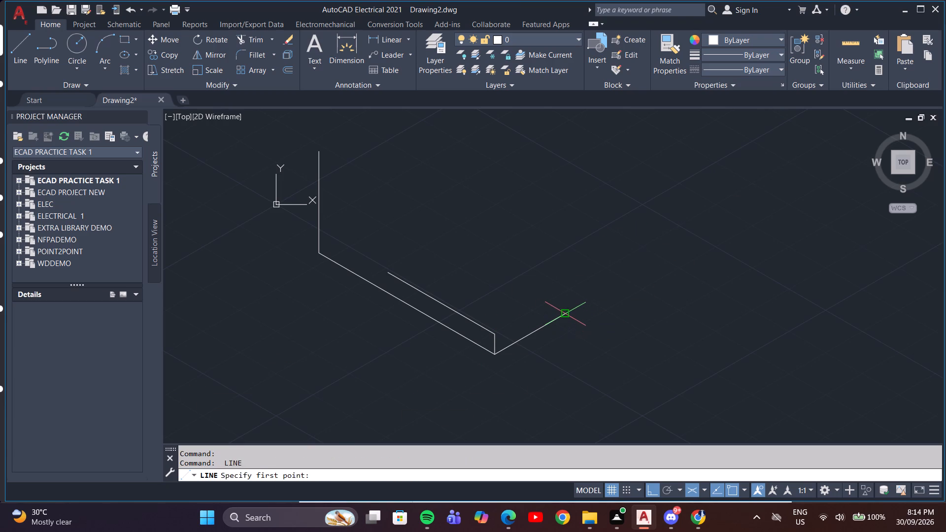
pyautogui.click(565, 314)
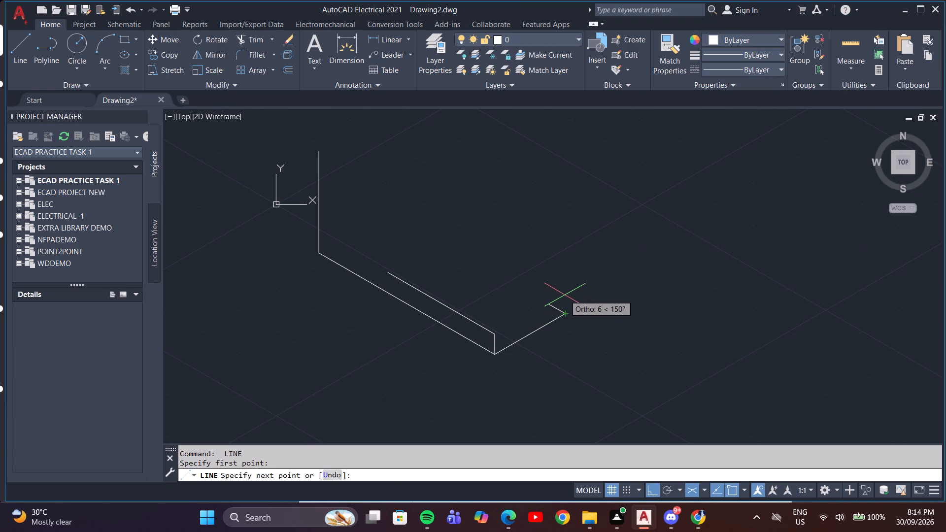
pyautogui.press('F5')
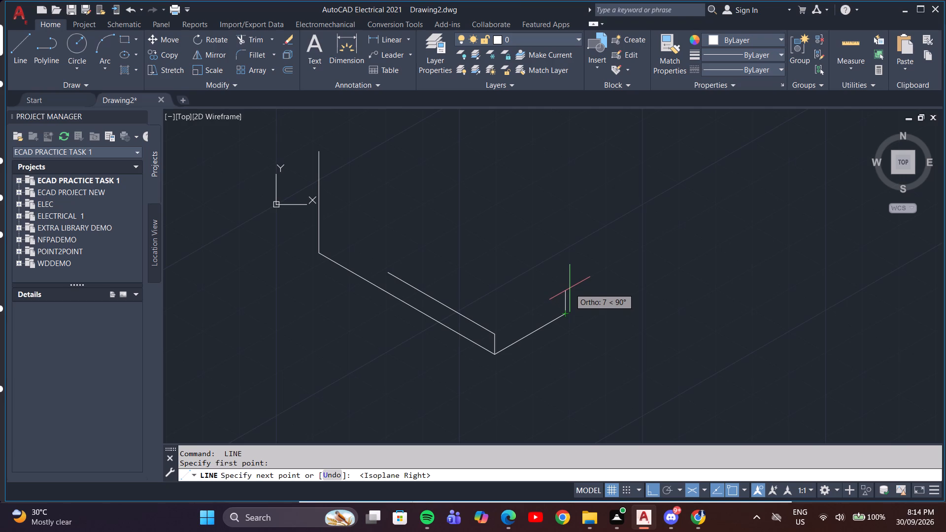
pyautogui.press('6')
pyautogui.press('Return')
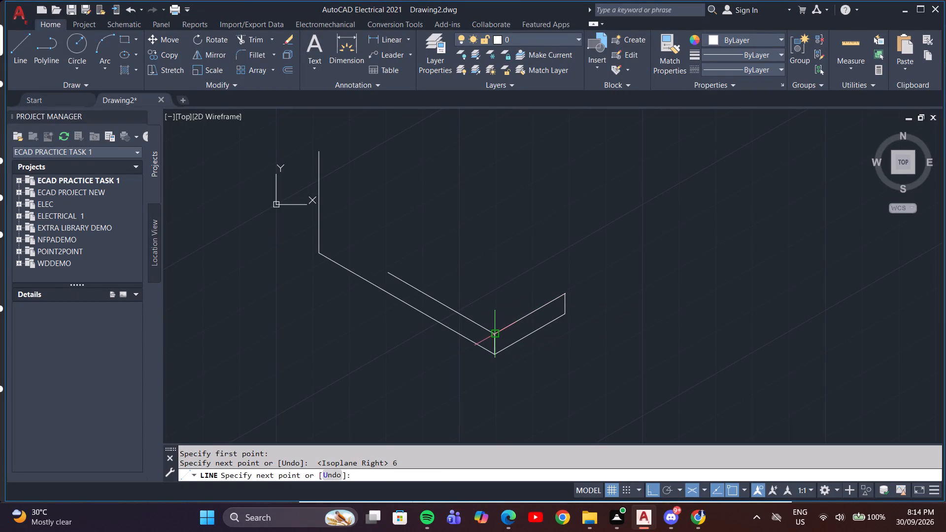
pyautogui.click(494, 334)
pyautogui.press('Escape')
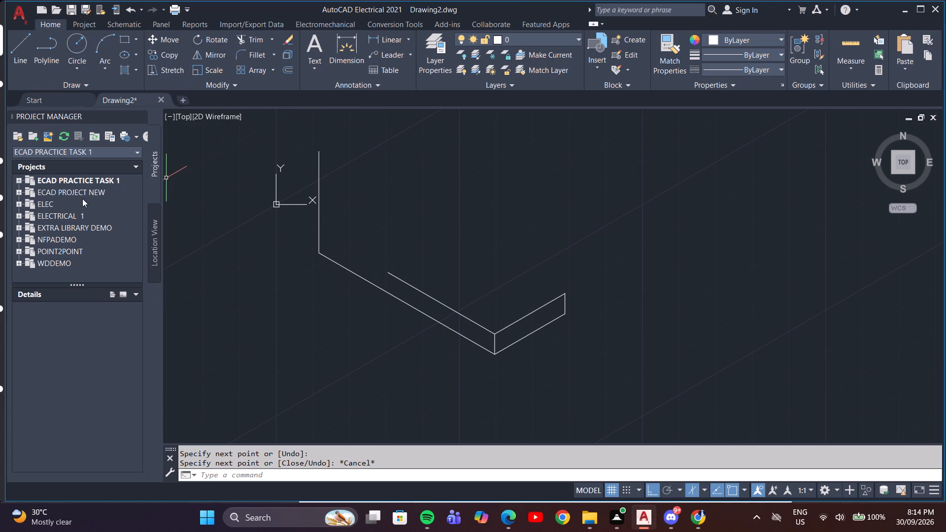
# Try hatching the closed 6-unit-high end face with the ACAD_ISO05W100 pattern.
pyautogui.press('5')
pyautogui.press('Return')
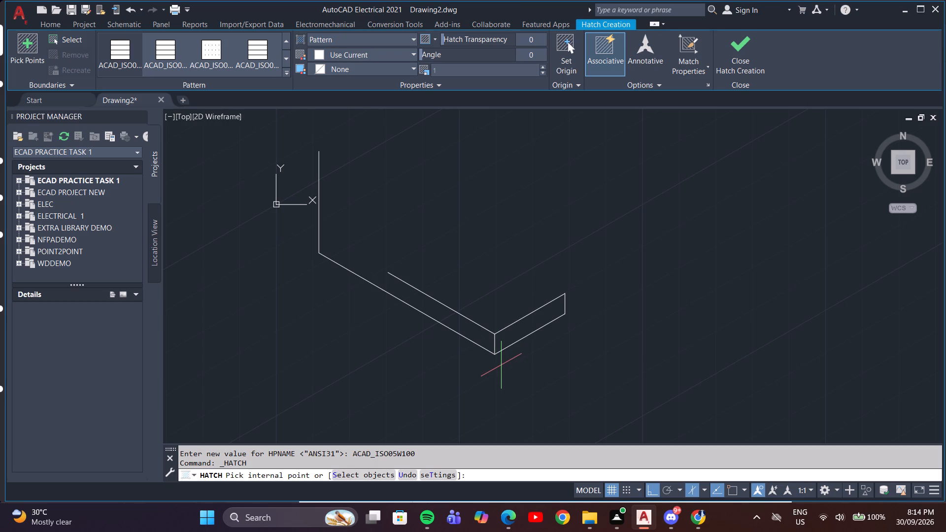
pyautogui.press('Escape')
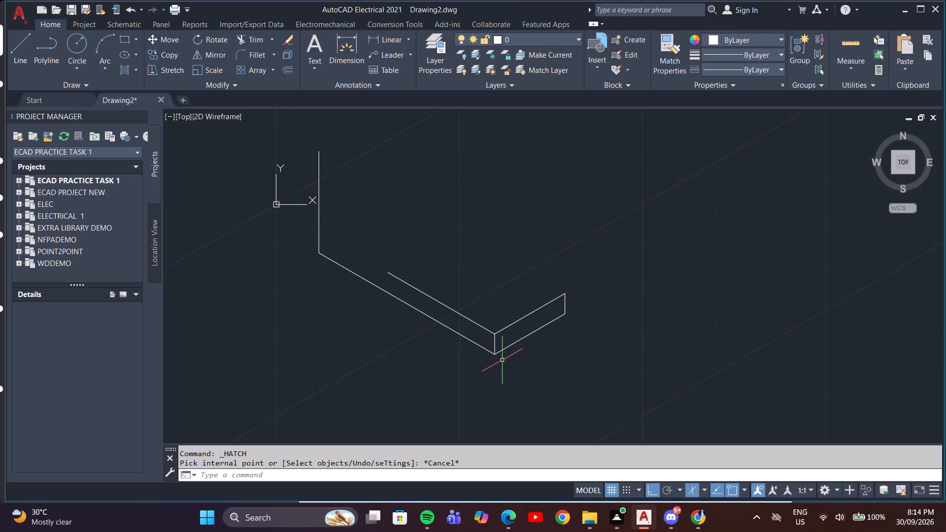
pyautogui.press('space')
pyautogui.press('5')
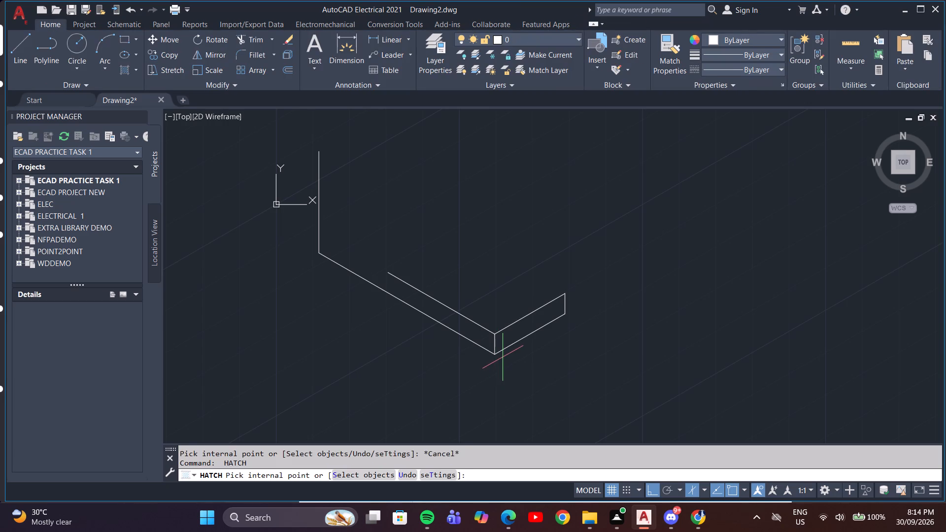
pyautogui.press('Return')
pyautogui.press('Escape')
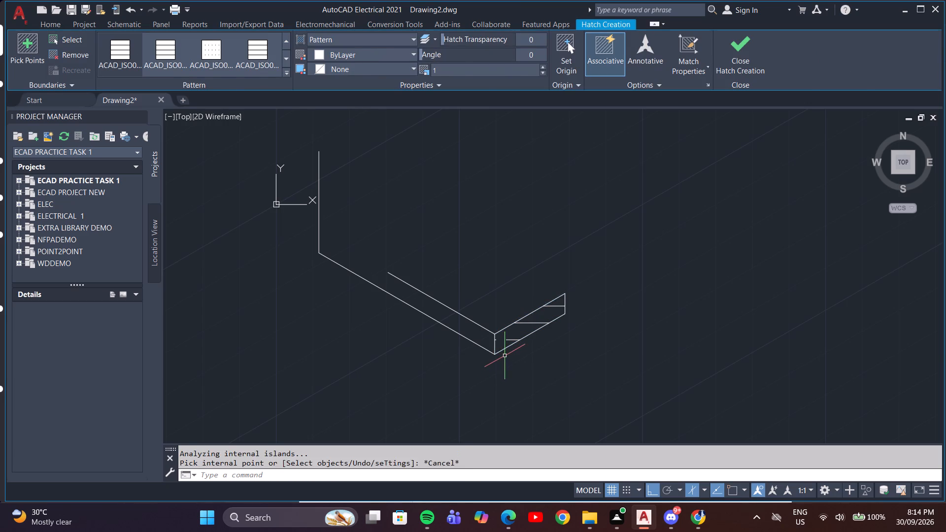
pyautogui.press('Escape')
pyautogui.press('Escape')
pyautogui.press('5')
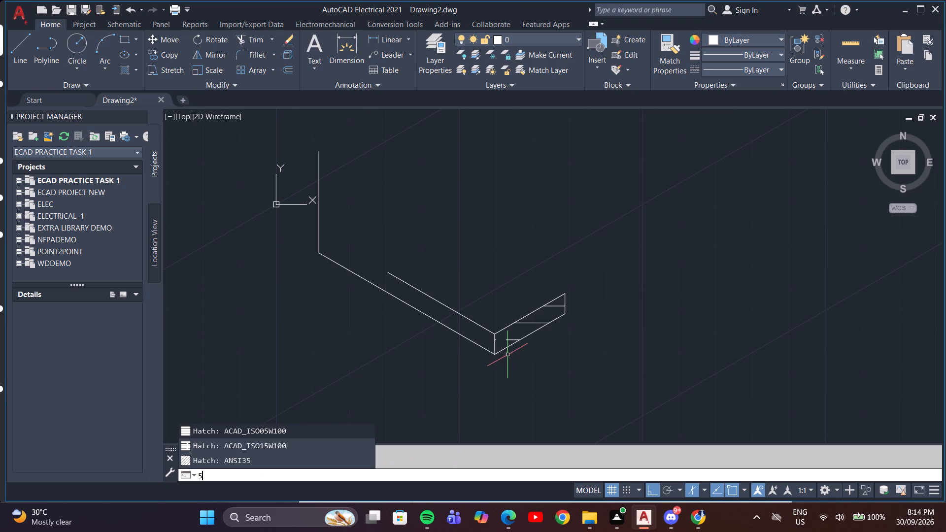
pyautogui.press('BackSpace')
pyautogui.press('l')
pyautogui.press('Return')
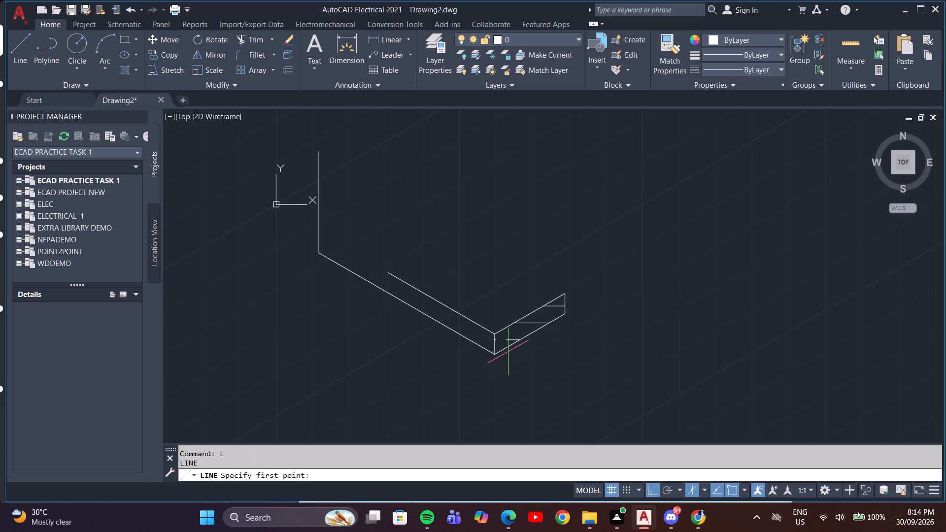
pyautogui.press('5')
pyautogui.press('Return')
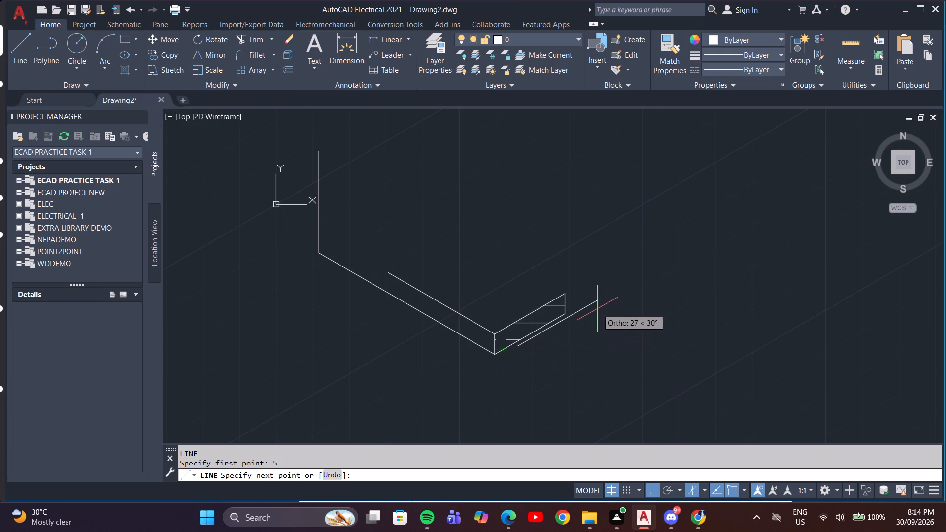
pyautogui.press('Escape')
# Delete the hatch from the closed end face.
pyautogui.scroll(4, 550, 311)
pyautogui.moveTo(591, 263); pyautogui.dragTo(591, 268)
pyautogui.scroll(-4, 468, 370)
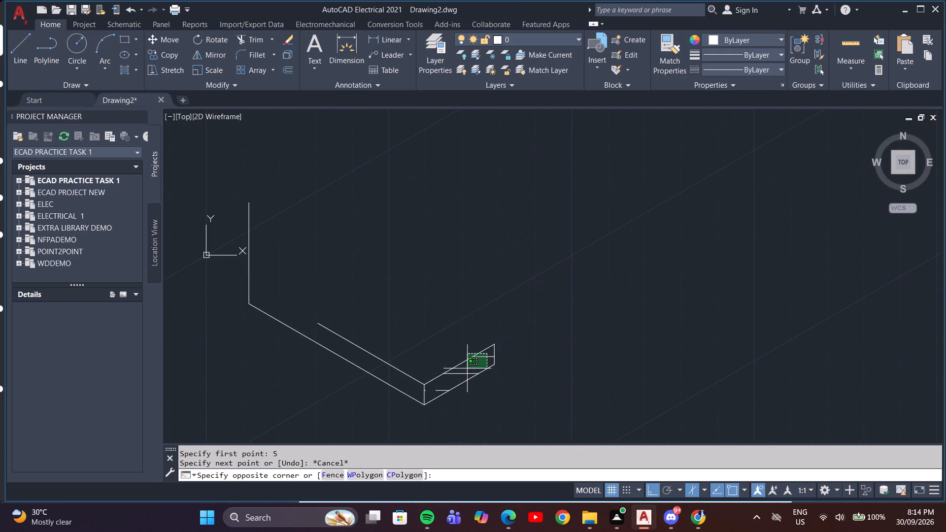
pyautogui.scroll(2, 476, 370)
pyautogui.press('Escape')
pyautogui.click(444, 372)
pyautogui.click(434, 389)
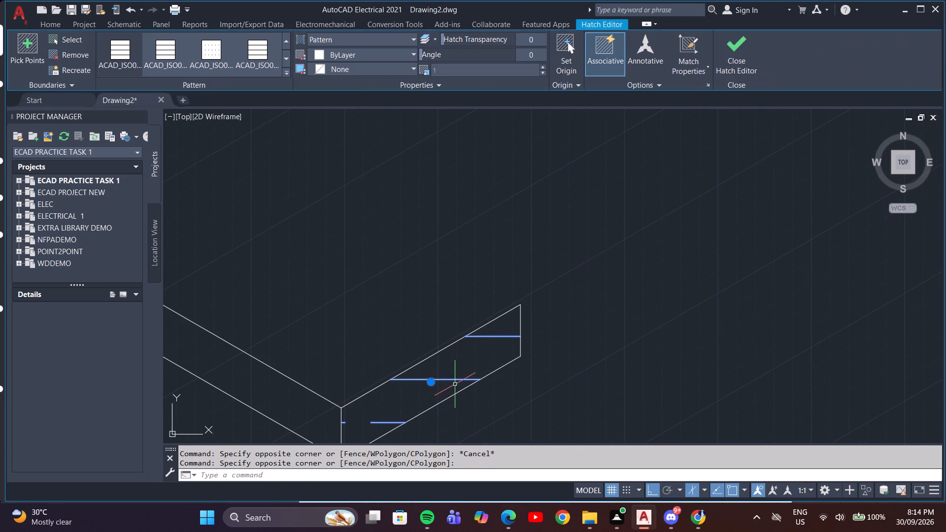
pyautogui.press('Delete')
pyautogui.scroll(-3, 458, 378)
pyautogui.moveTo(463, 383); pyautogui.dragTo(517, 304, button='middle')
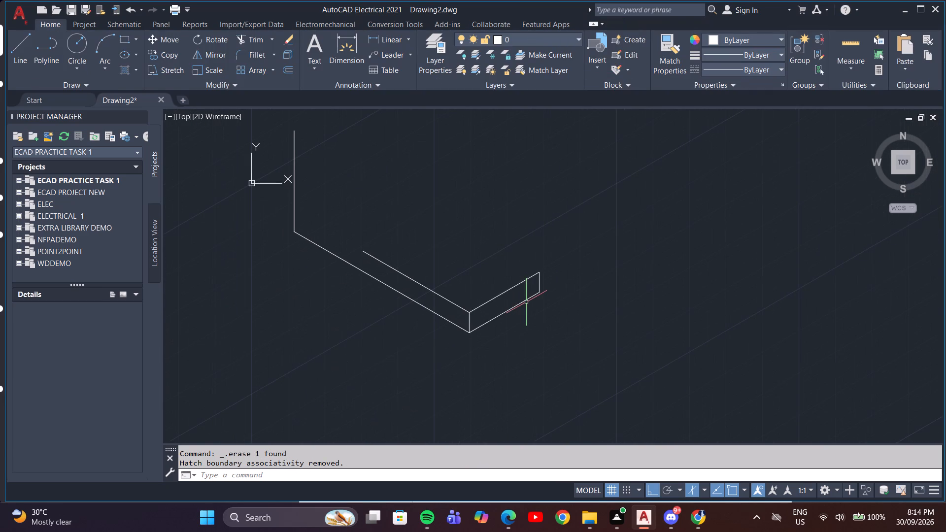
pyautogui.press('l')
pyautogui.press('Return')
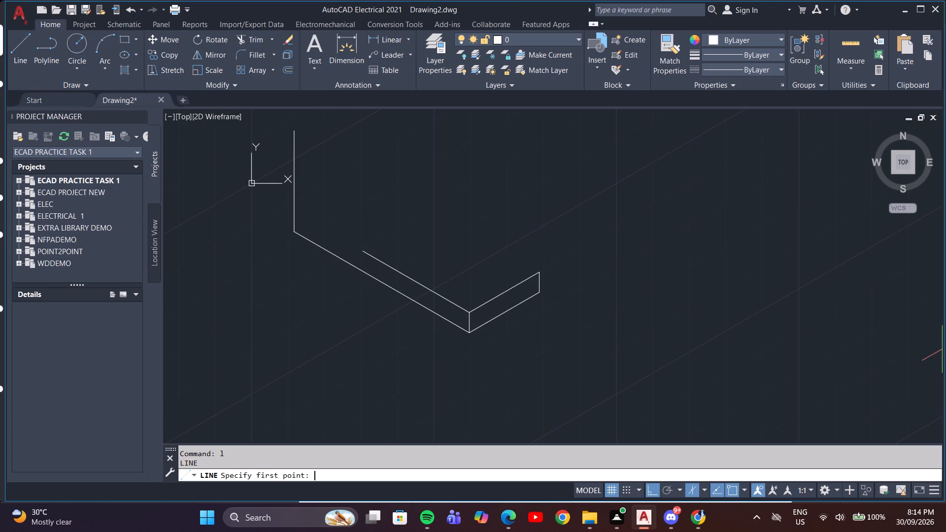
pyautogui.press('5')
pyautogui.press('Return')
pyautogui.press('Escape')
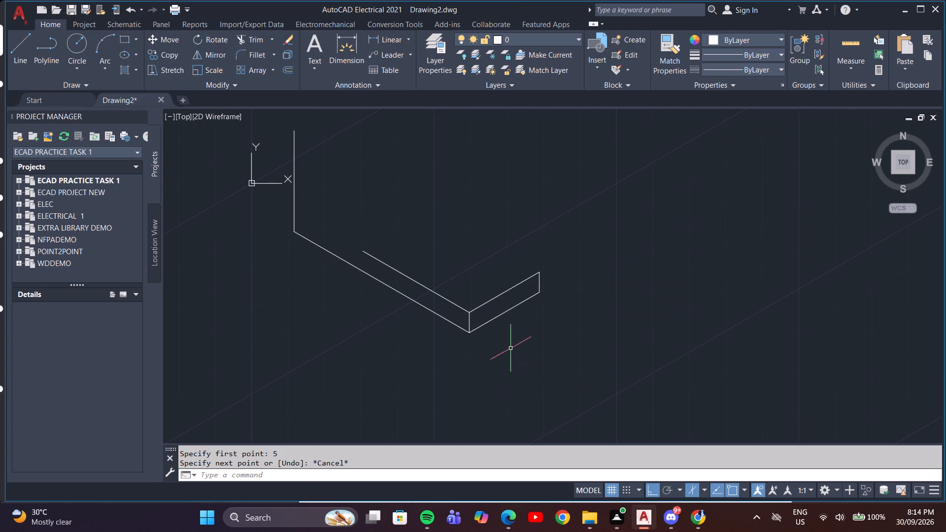
# From the base's lowest corner, draw a 5-unit line extending the long edge, a 6-unit vertical up, and a line back to the front vertical's upper end.
pyautogui.press('l')
pyautogui.press('Return')
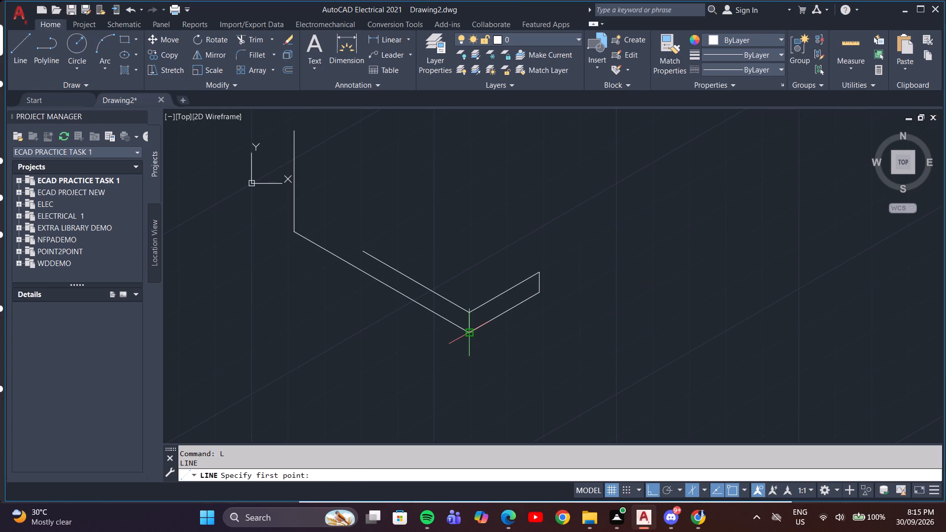
pyautogui.click(468, 332)
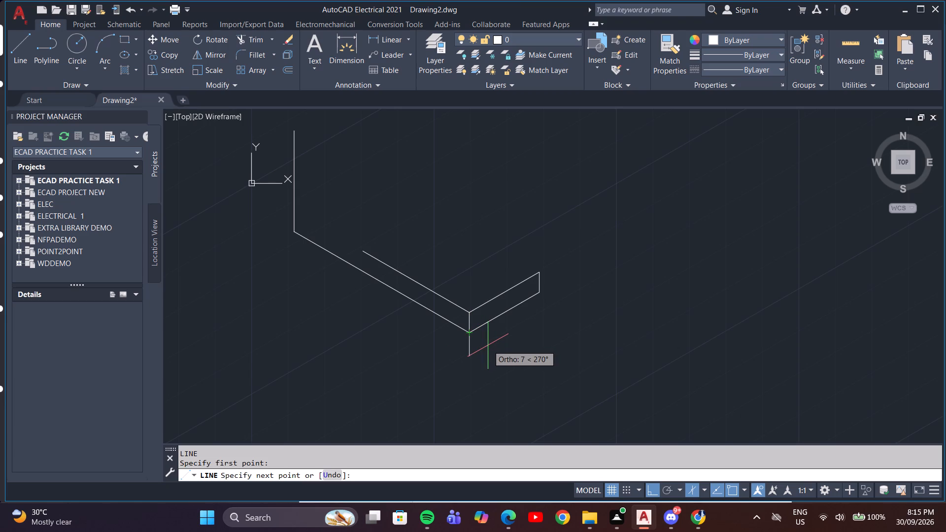
pyautogui.press('F5')
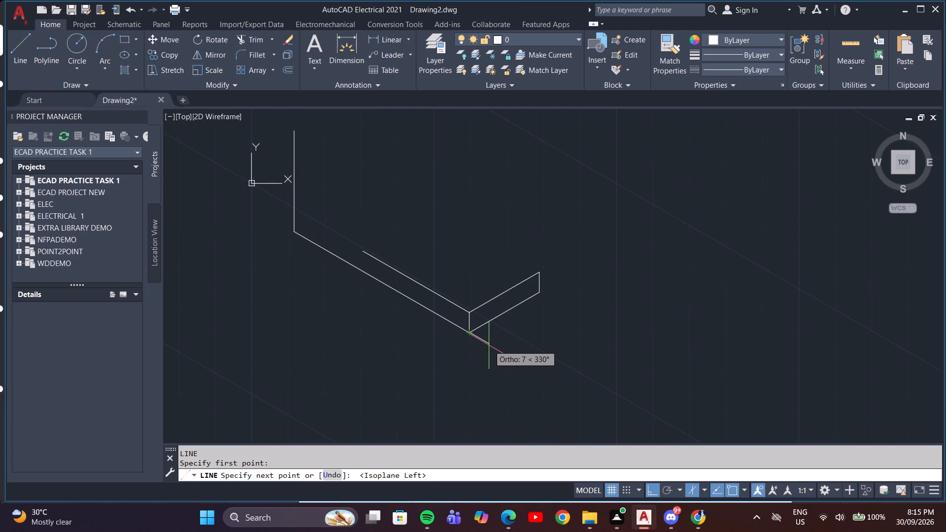
pyautogui.press('5')
pyautogui.press('Return')
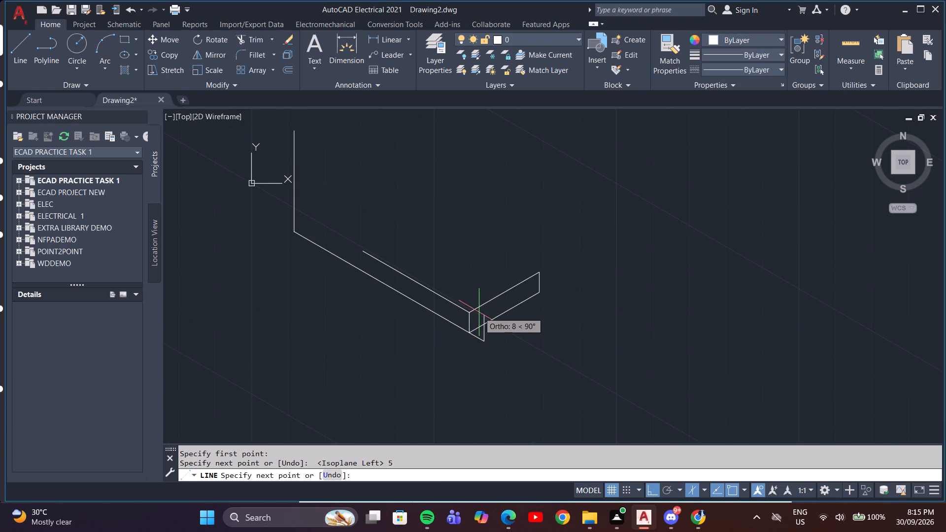
pyautogui.press('6')
pyautogui.press('Return')
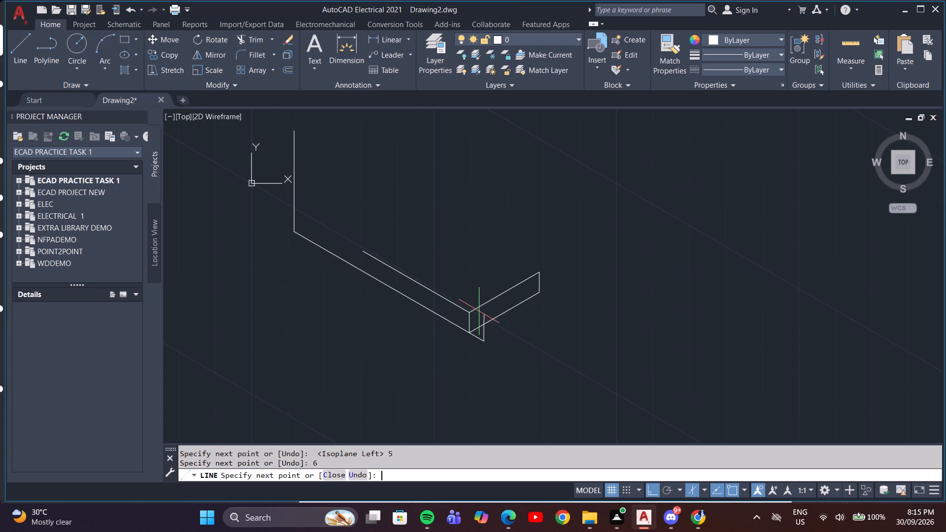
pyautogui.click(472, 312)
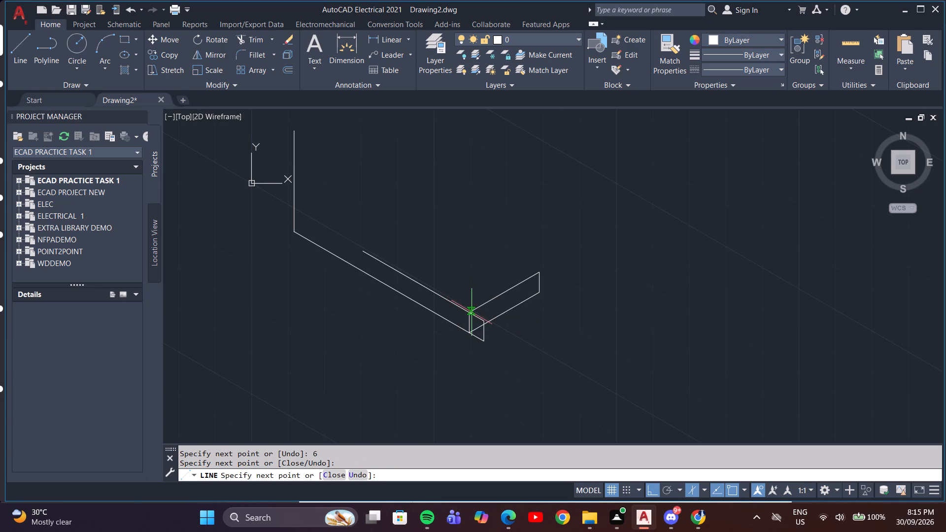
pyautogui.press('Escape')
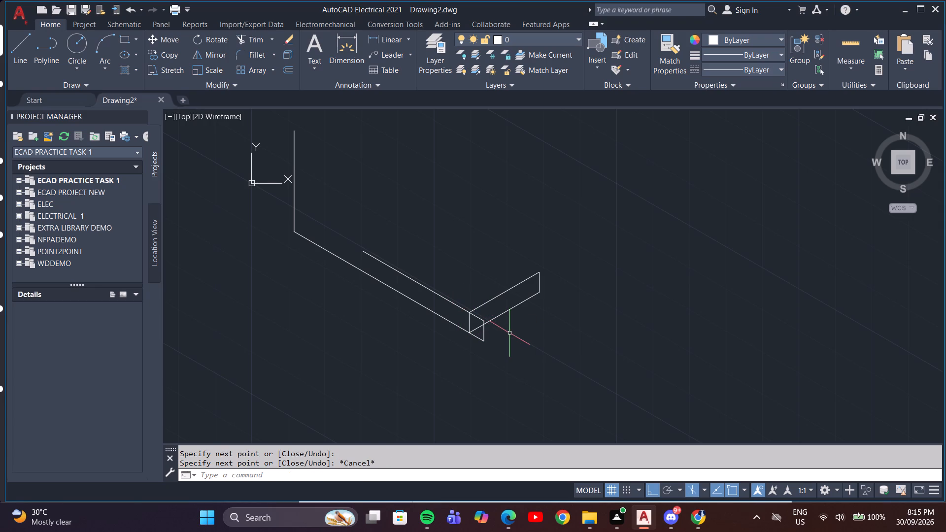
# Draw a 5-unit line forward from the short base edge's free end and connect it to the extension's new lowest corner.
pyautogui.press('l')
pyautogui.press('Return')
pyautogui.click(537, 294)
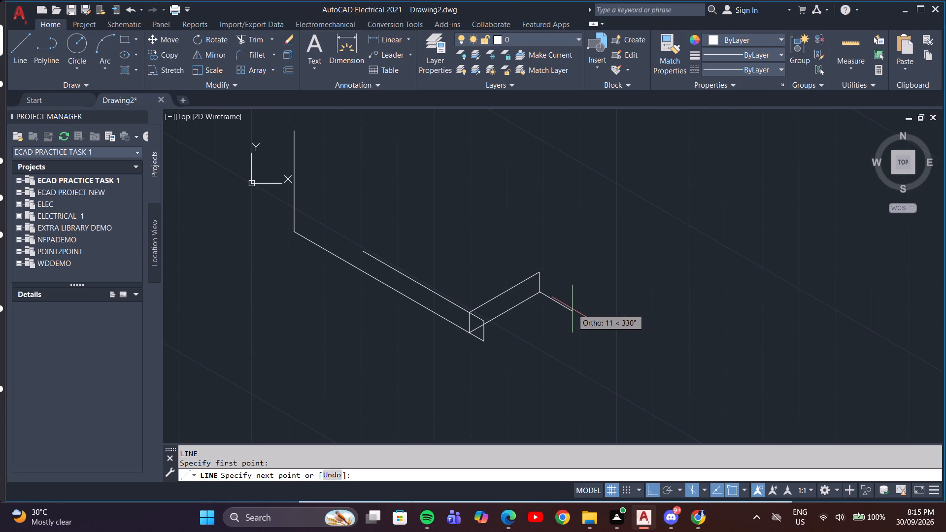
pyautogui.press('5')
pyautogui.press('Return')
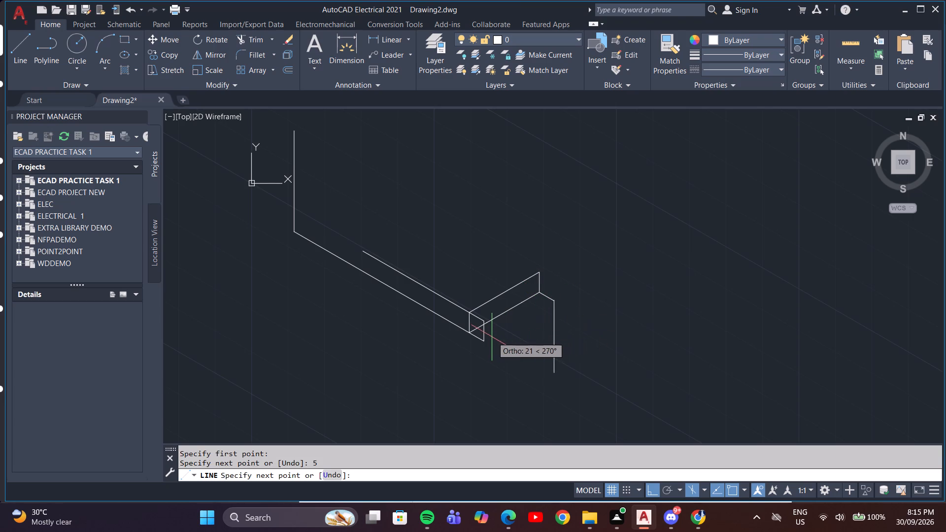
pyautogui.press('F5')
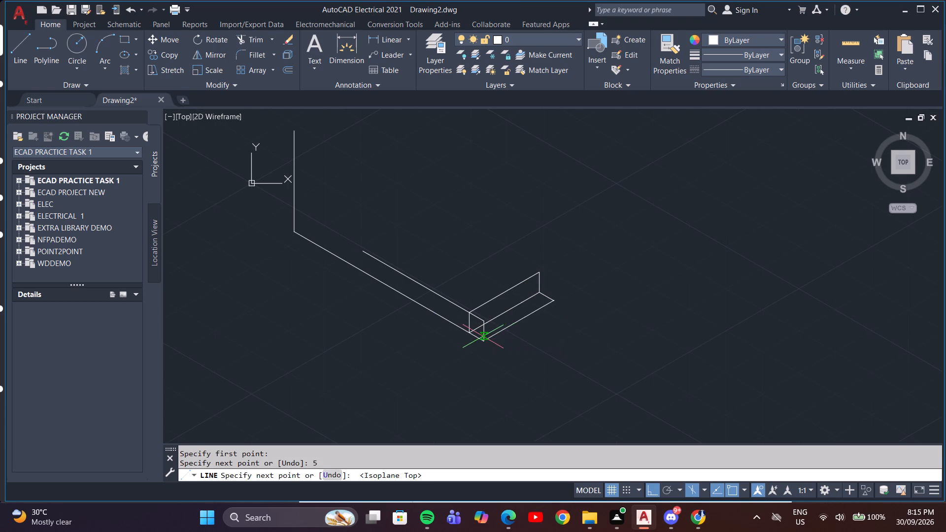
pyautogui.scroll(5, 481, 342)
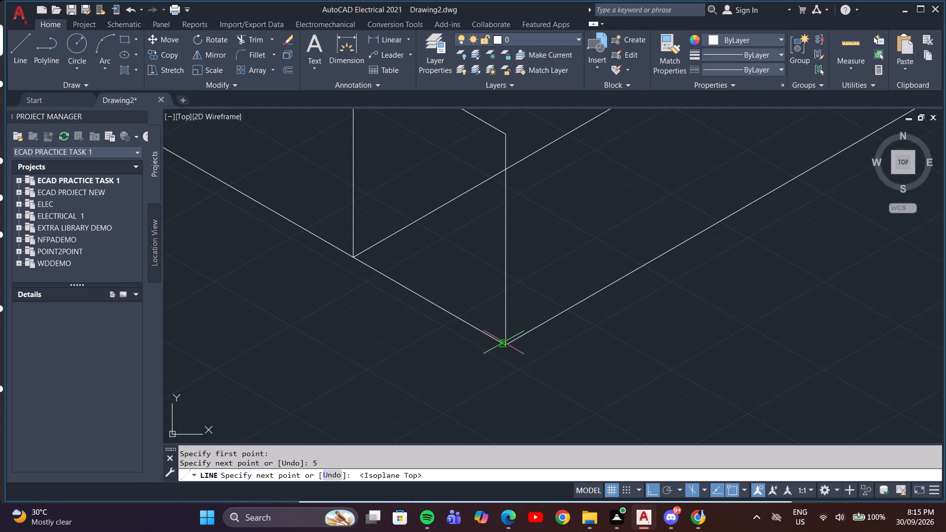
pyautogui.click(503, 345)
pyautogui.press('Escape')
pyautogui.scroll(-3, 542, 297)
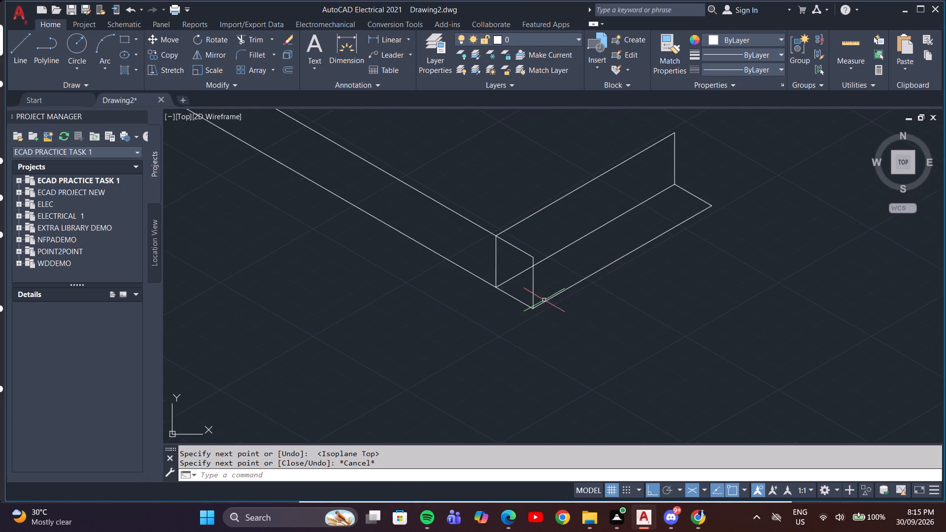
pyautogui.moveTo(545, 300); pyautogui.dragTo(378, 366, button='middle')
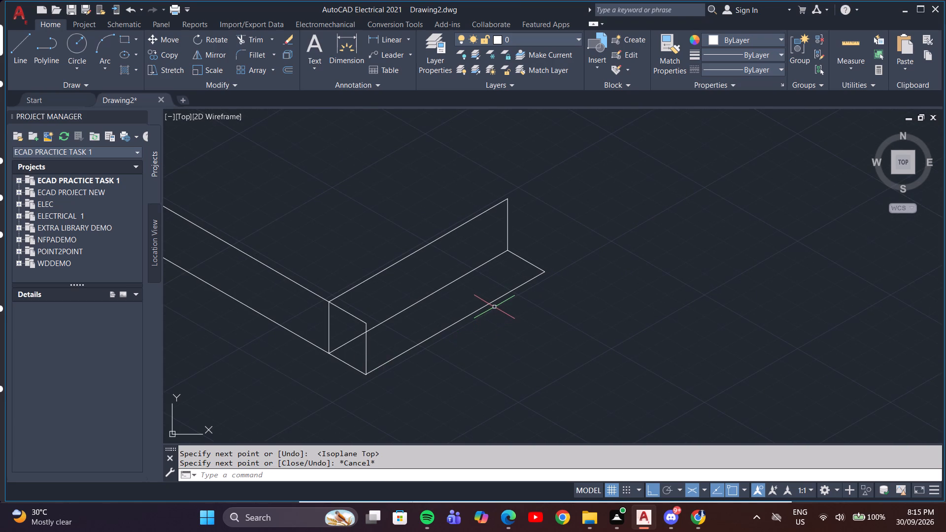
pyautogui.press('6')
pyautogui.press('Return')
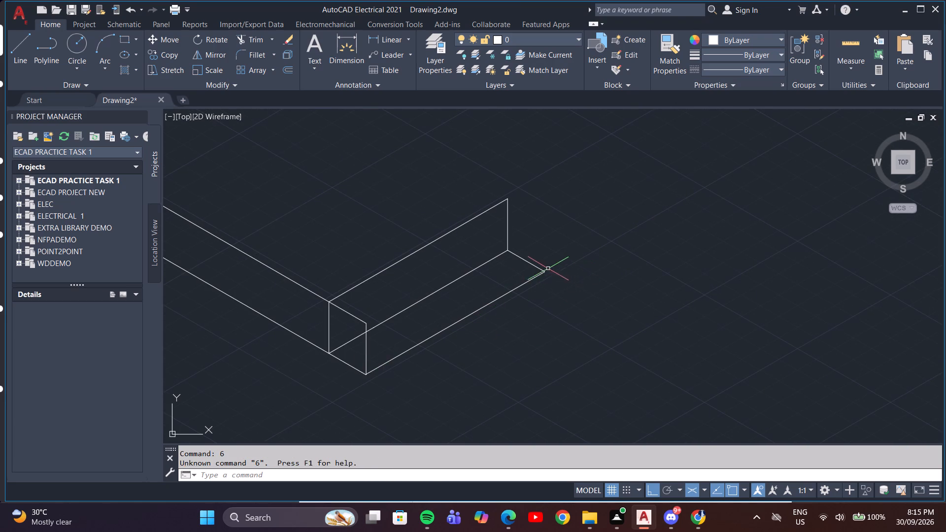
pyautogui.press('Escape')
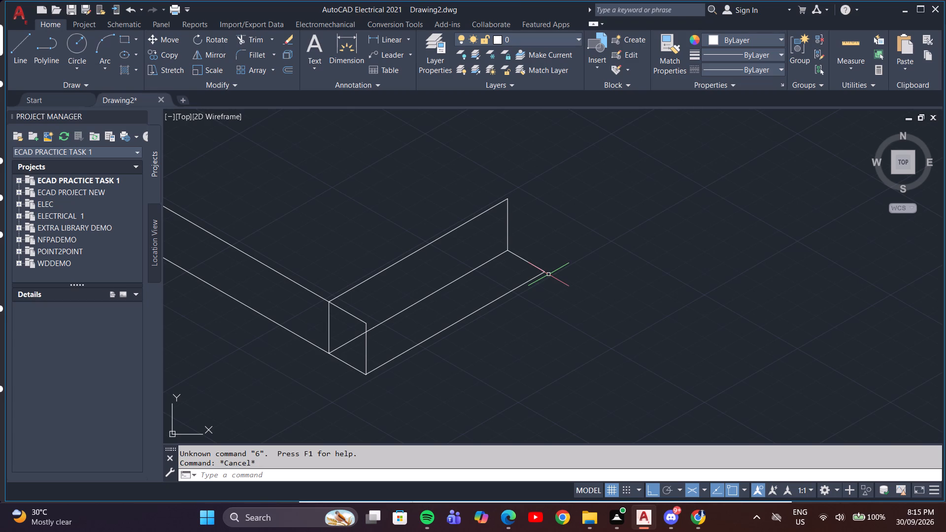
# Draw a 6-unit vertical line up from the extension's far bottom corner and connect it to the front vertical's upper end.
pyautogui.press('l')
pyautogui.press('Return')
pyautogui.click(544, 272)
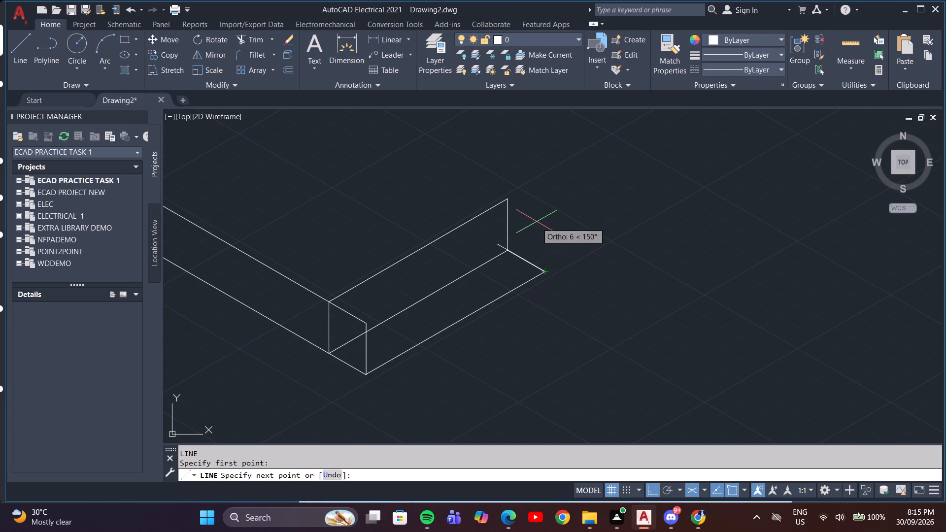
pyautogui.press('F5')
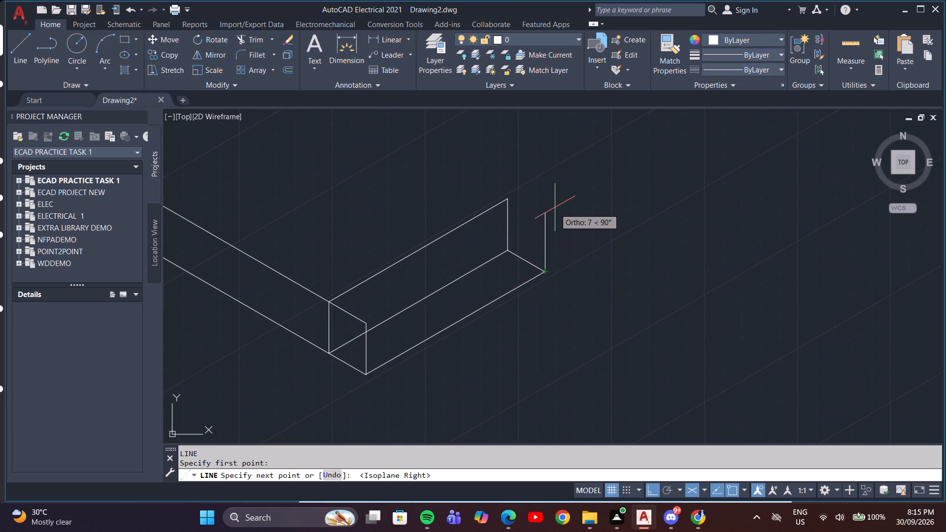
pyautogui.press('6')
pyautogui.press('Return')
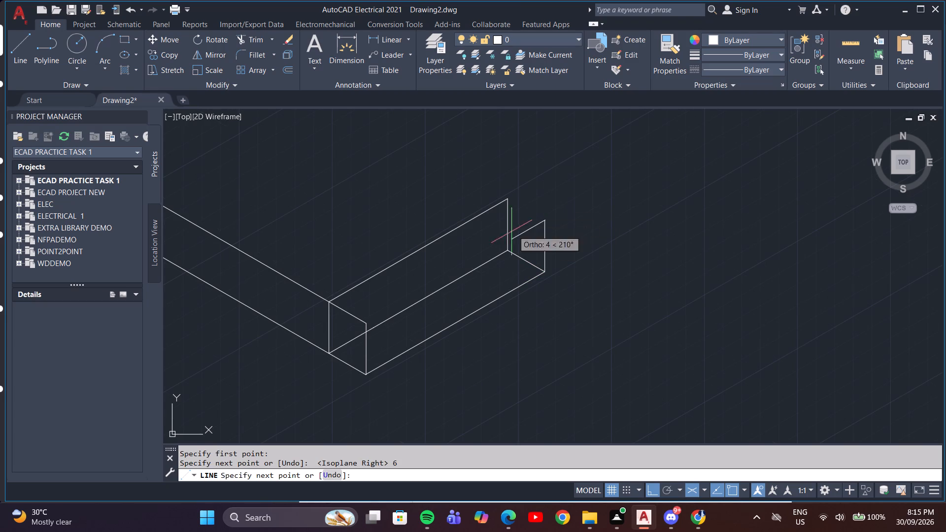
pyautogui.click(365, 322)
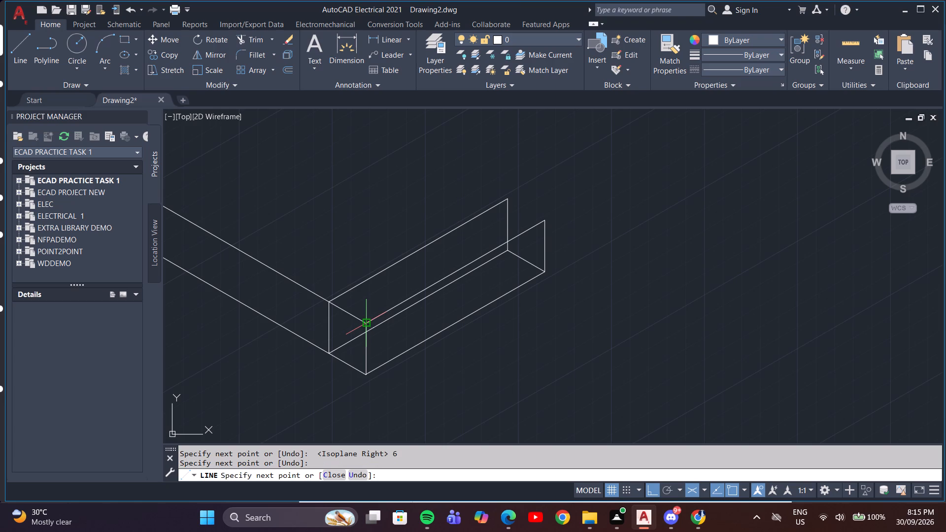
pyautogui.press('Escape')
# Draw a line joining the extension's far upper corner to the upper end of the original end face's far vertical.
pyautogui.press('space')
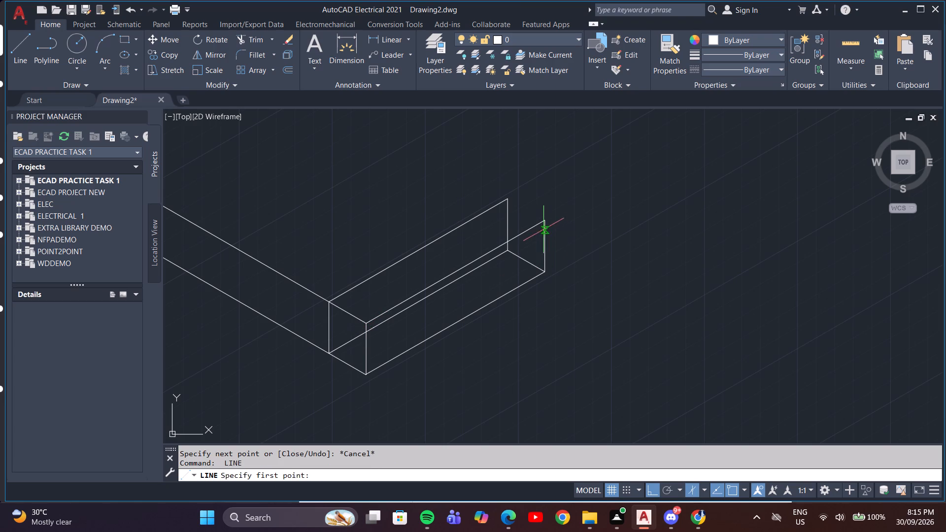
pyautogui.click(544, 222)
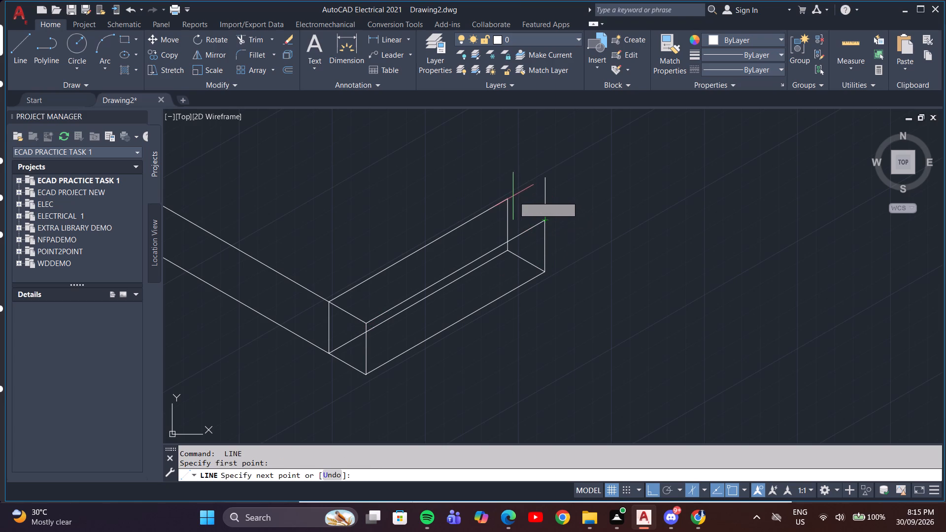
pyautogui.press('F5')
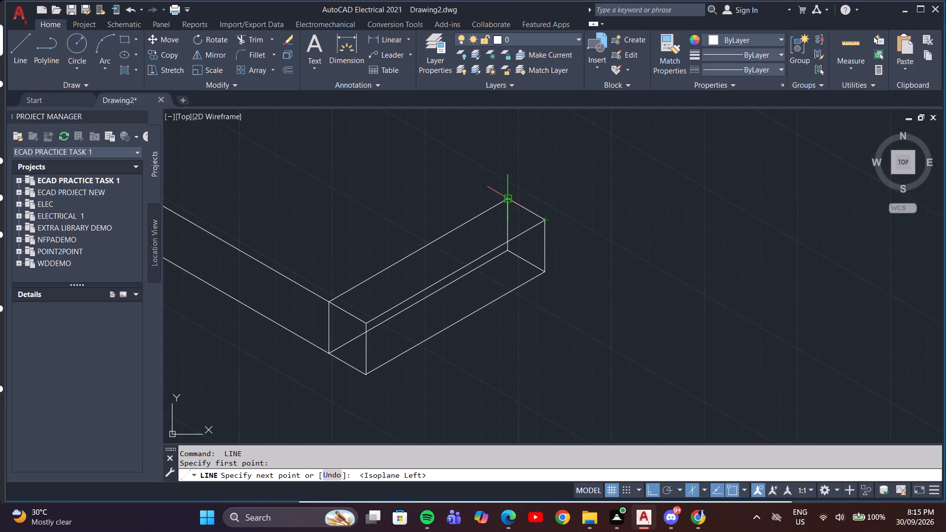
pyautogui.click(509, 201)
pyautogui.scroll(-2, 517, 230)
pyautogui.press('Escape')
pyautogui.moveTo(510, 290); pyautogui.dragTo(544, 356, button='middle')
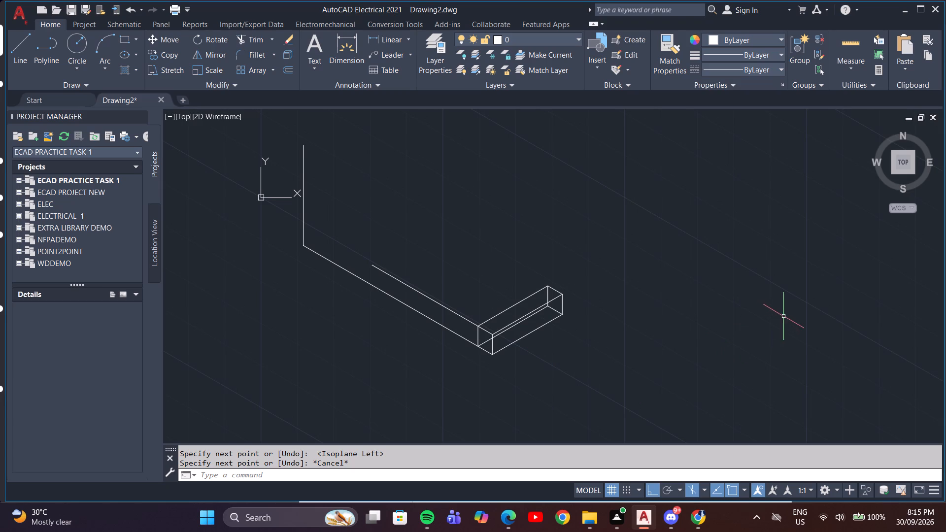
# Delete all the overlapping segments of the original short base edge inside the 5-unit extension.
pyautogui.moveTo(453, 376); pyautogui.dragTo(423, 332, button='middle')
pyautogui.scroll(3, 447, 313)
pyautogui.moveTo(448, 310); pyautogui.dragTo(453, 419, button='middle')
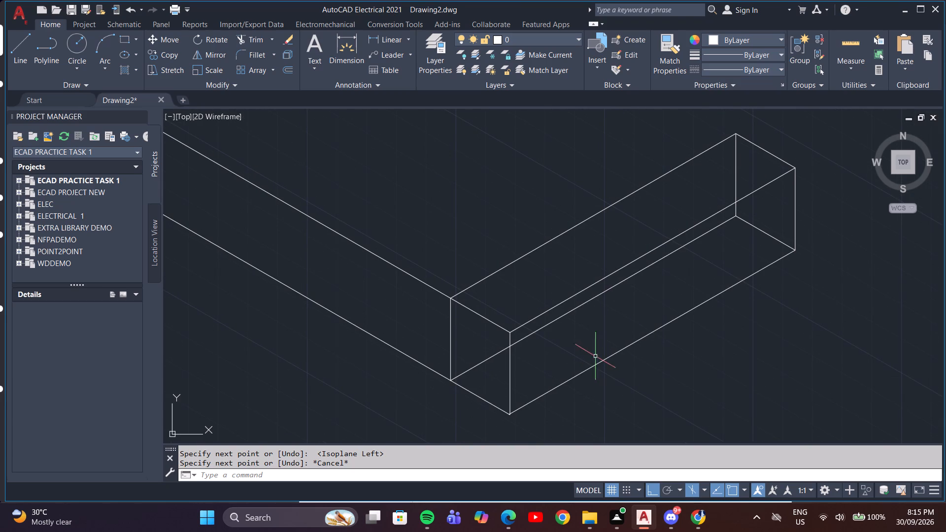
pyautogui.click(477, 367)
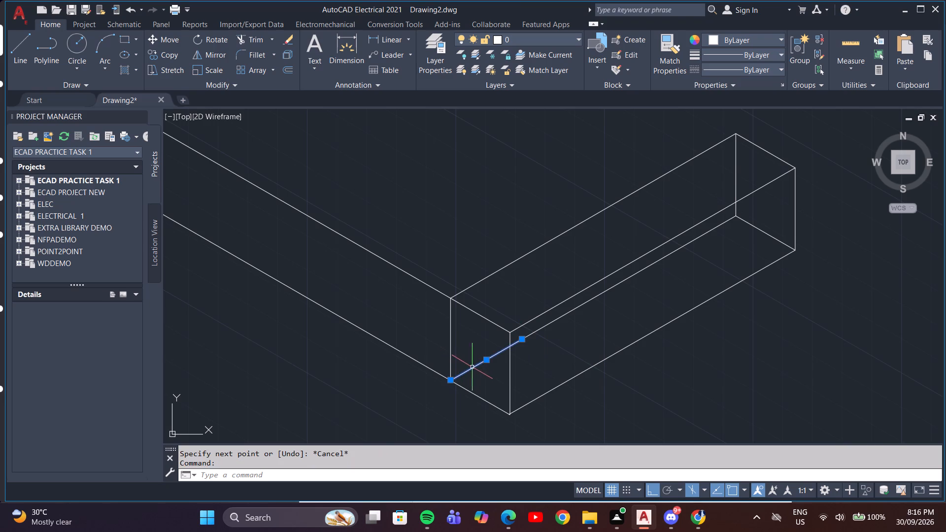
pyautogui.press('Delete')
pyautogui.click(525, 337)
pyautogui.press('Delete')
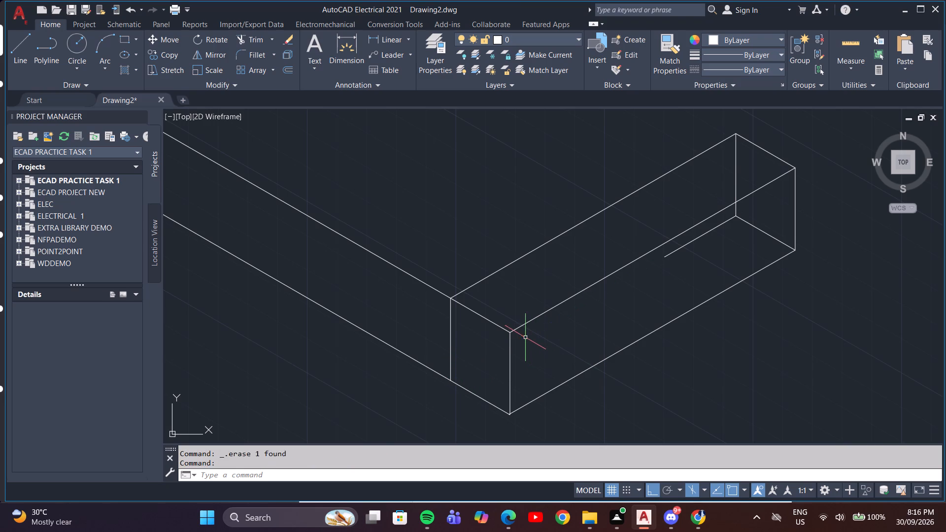
pyautogui.click(681, 245)
pyautogui.press('Delete')
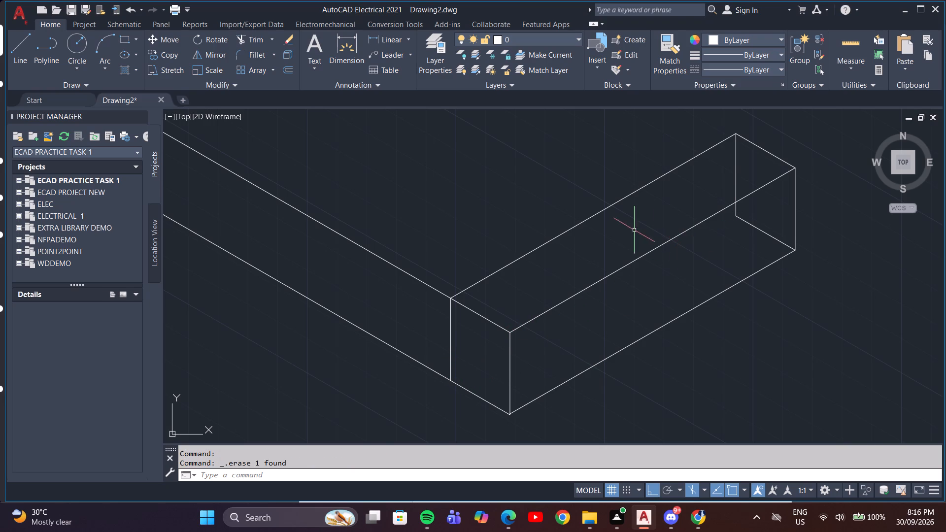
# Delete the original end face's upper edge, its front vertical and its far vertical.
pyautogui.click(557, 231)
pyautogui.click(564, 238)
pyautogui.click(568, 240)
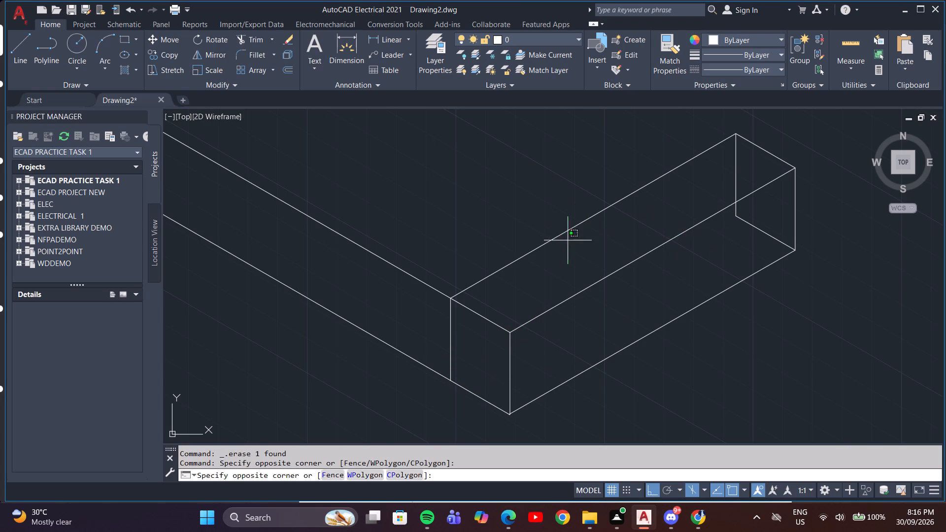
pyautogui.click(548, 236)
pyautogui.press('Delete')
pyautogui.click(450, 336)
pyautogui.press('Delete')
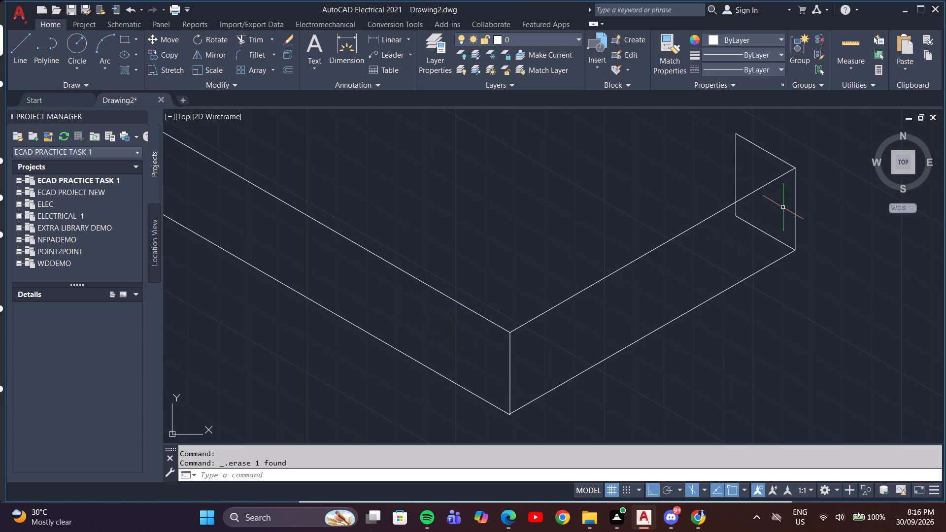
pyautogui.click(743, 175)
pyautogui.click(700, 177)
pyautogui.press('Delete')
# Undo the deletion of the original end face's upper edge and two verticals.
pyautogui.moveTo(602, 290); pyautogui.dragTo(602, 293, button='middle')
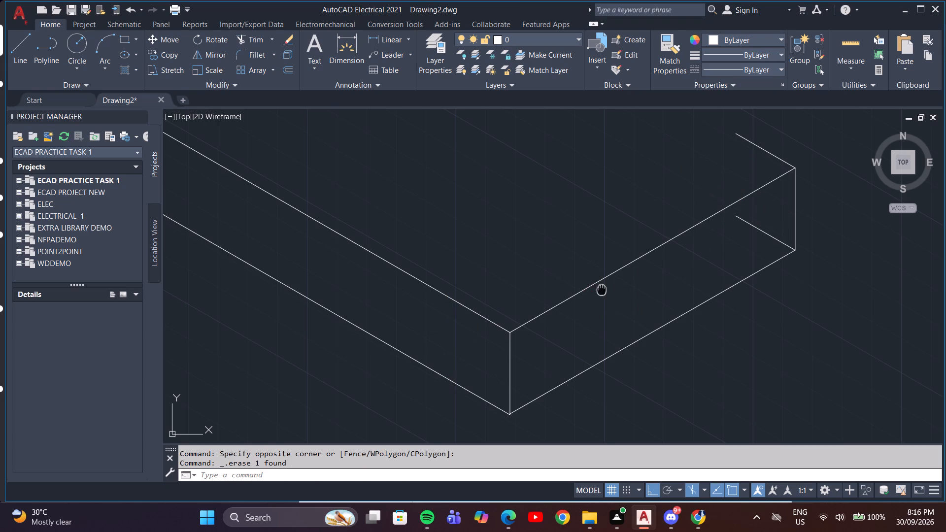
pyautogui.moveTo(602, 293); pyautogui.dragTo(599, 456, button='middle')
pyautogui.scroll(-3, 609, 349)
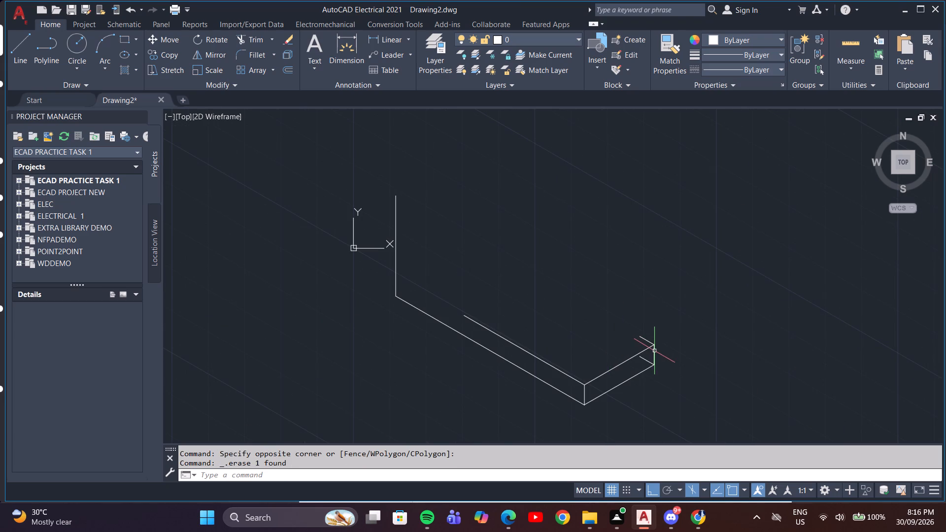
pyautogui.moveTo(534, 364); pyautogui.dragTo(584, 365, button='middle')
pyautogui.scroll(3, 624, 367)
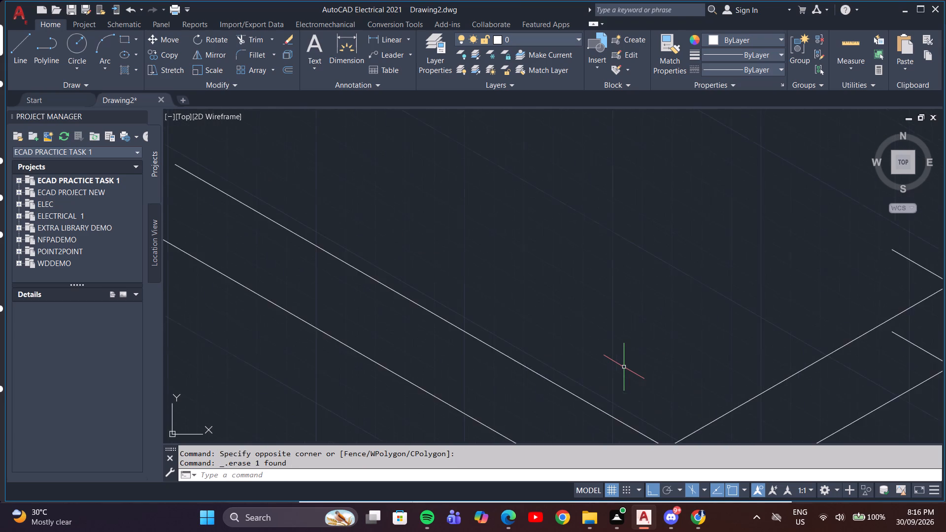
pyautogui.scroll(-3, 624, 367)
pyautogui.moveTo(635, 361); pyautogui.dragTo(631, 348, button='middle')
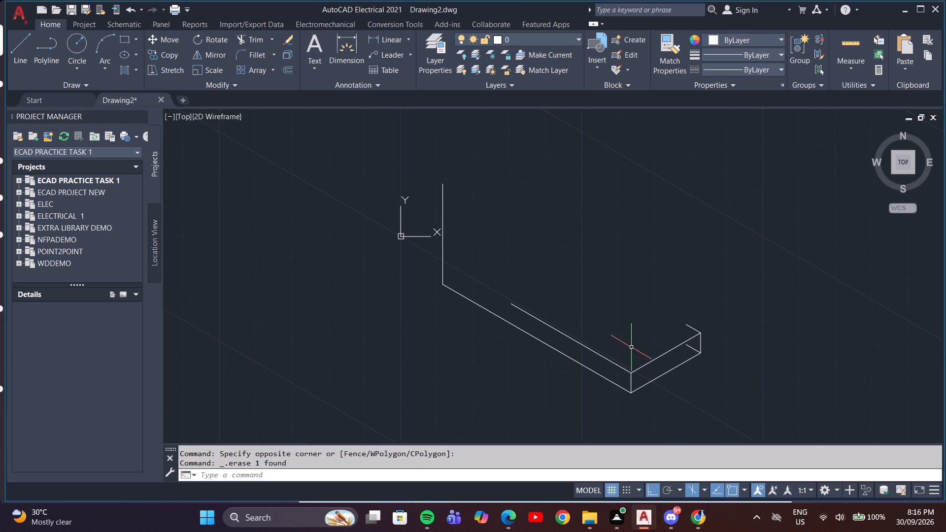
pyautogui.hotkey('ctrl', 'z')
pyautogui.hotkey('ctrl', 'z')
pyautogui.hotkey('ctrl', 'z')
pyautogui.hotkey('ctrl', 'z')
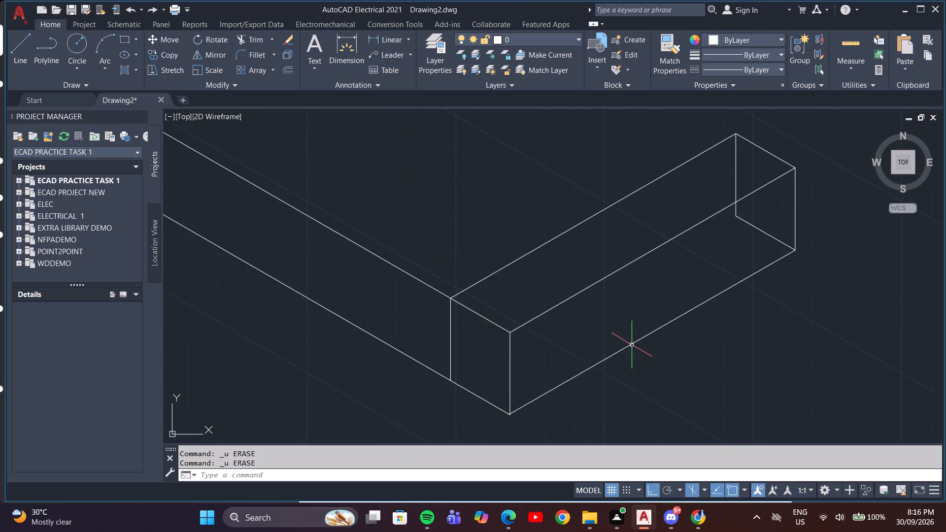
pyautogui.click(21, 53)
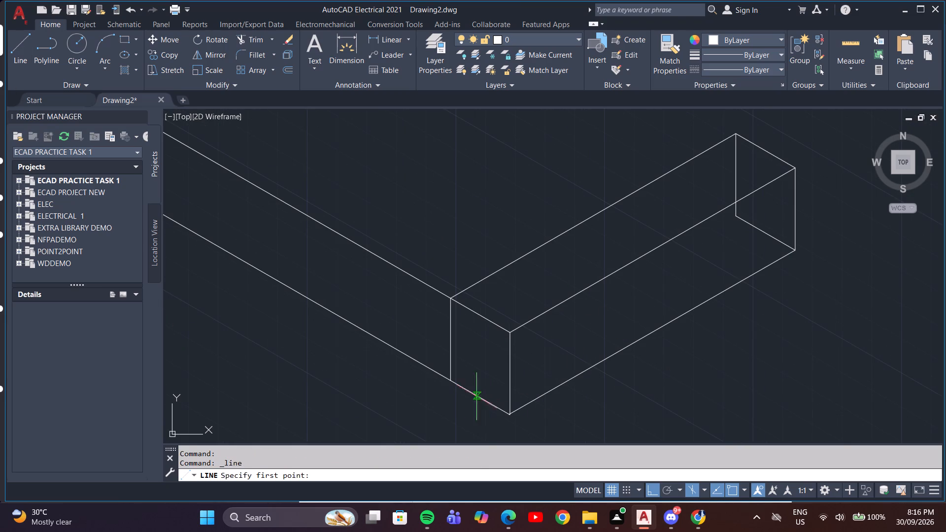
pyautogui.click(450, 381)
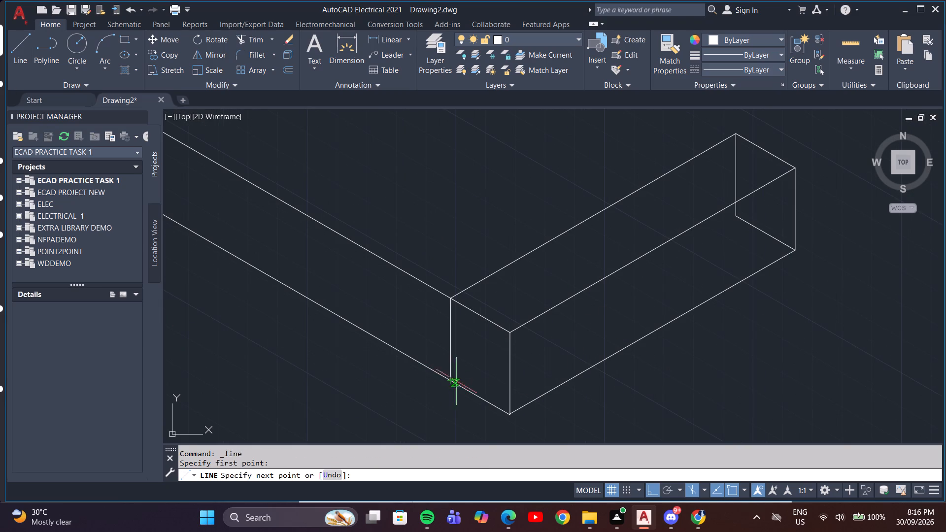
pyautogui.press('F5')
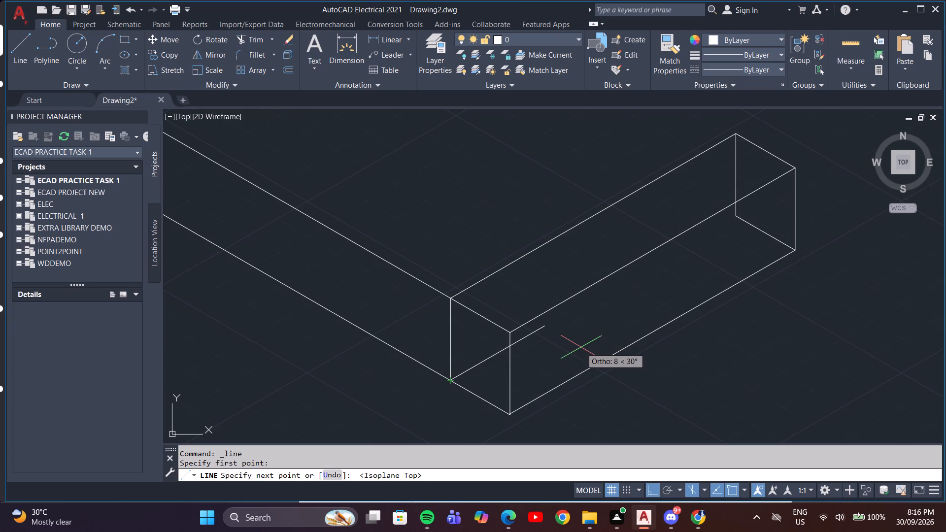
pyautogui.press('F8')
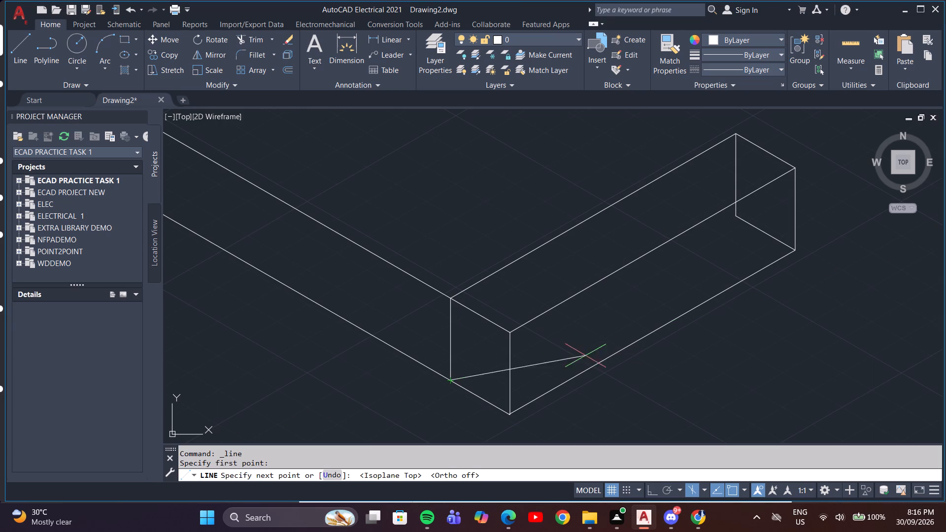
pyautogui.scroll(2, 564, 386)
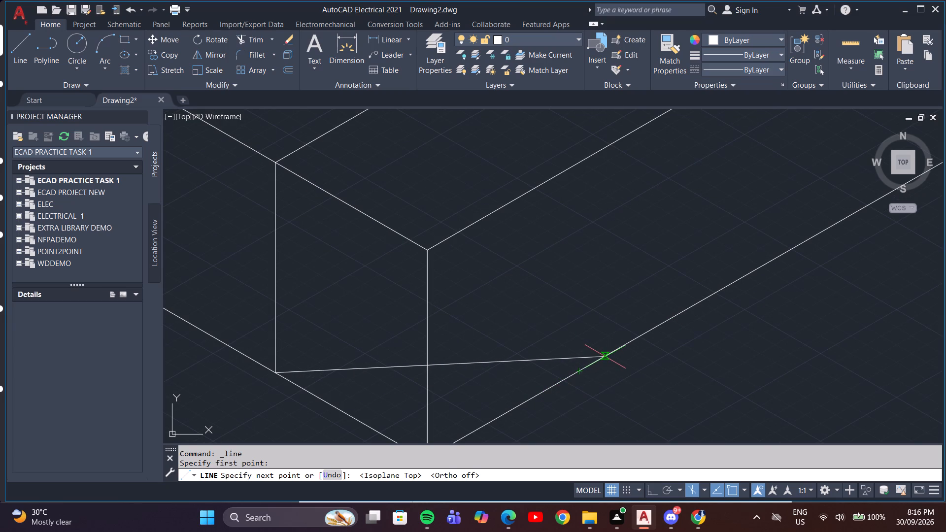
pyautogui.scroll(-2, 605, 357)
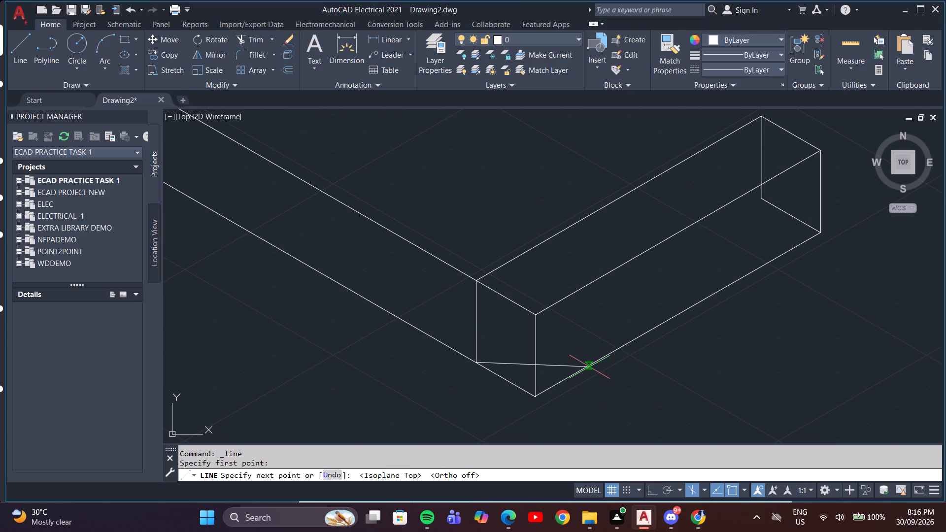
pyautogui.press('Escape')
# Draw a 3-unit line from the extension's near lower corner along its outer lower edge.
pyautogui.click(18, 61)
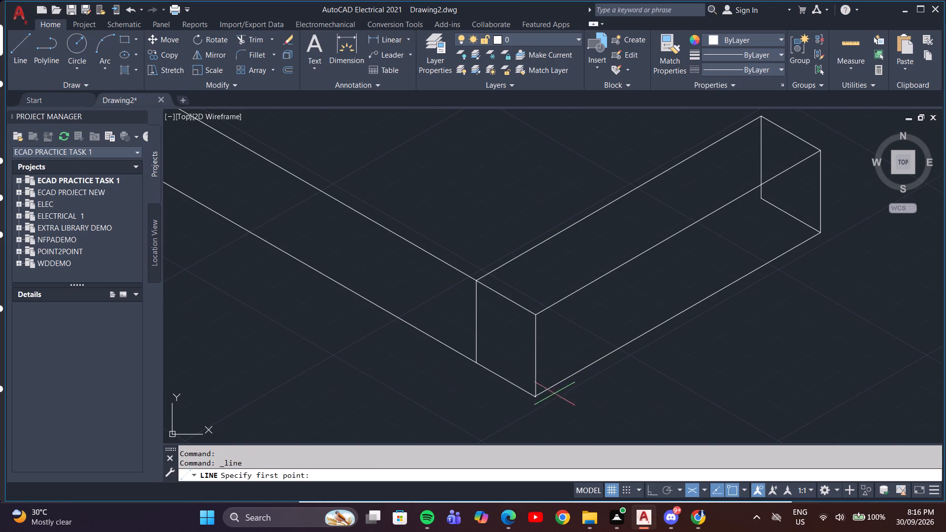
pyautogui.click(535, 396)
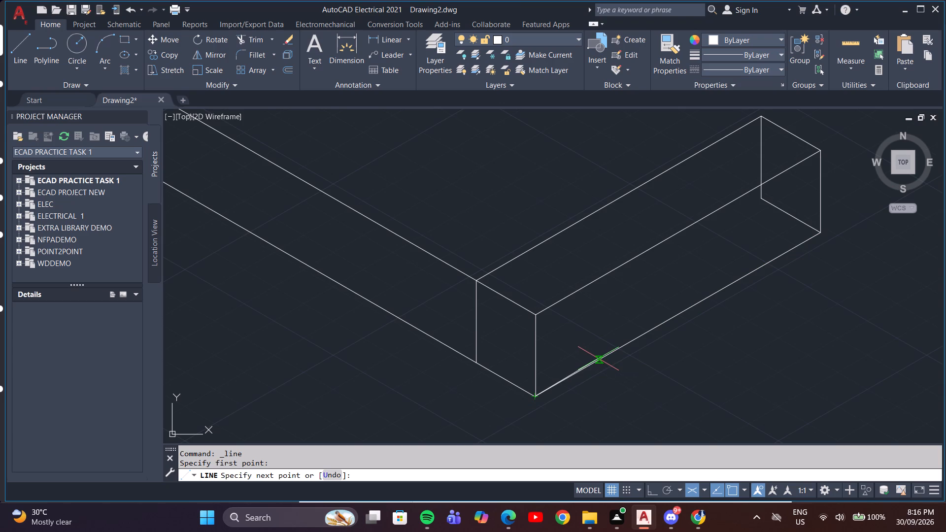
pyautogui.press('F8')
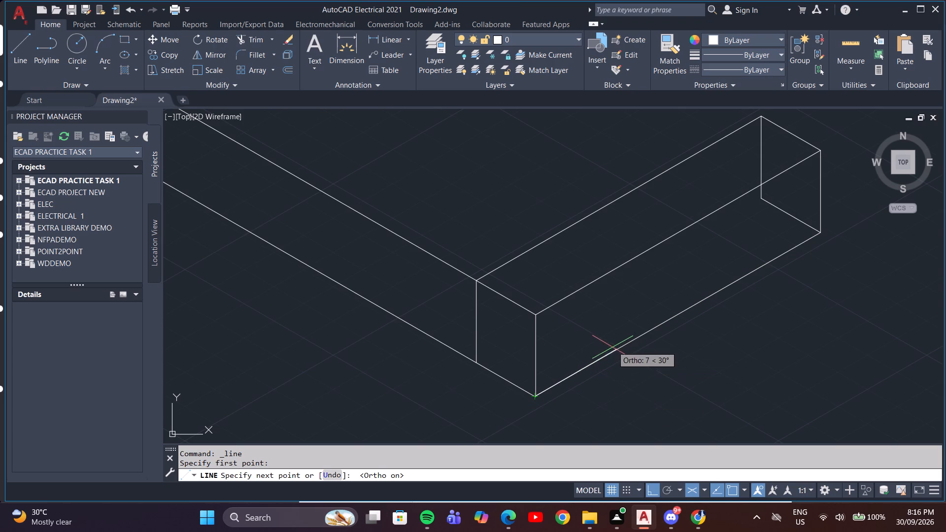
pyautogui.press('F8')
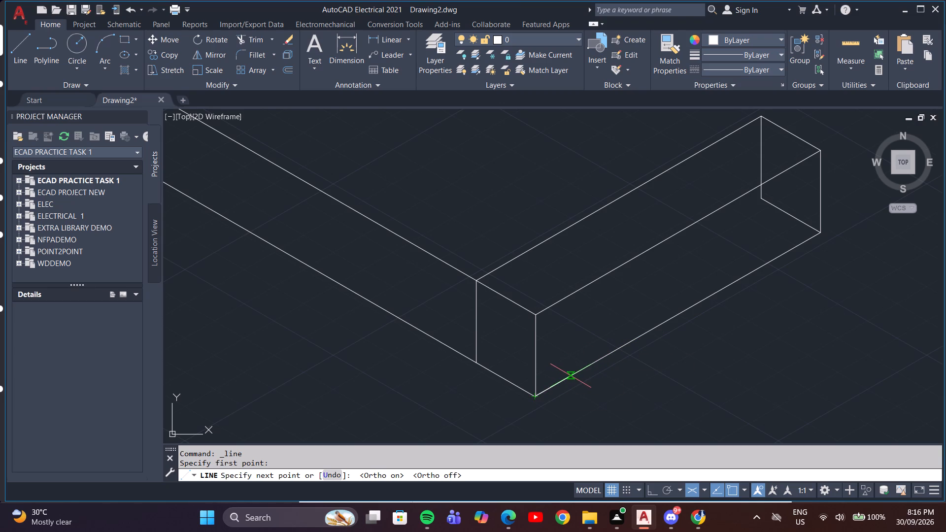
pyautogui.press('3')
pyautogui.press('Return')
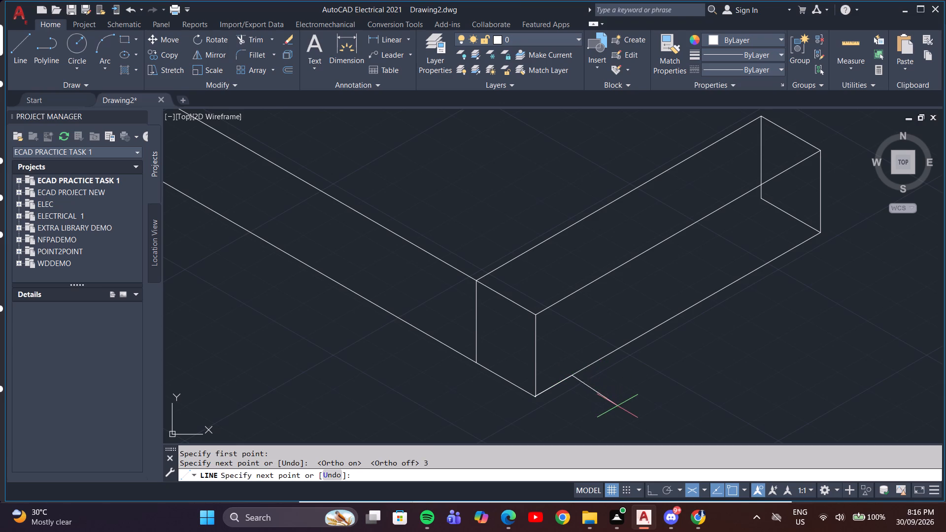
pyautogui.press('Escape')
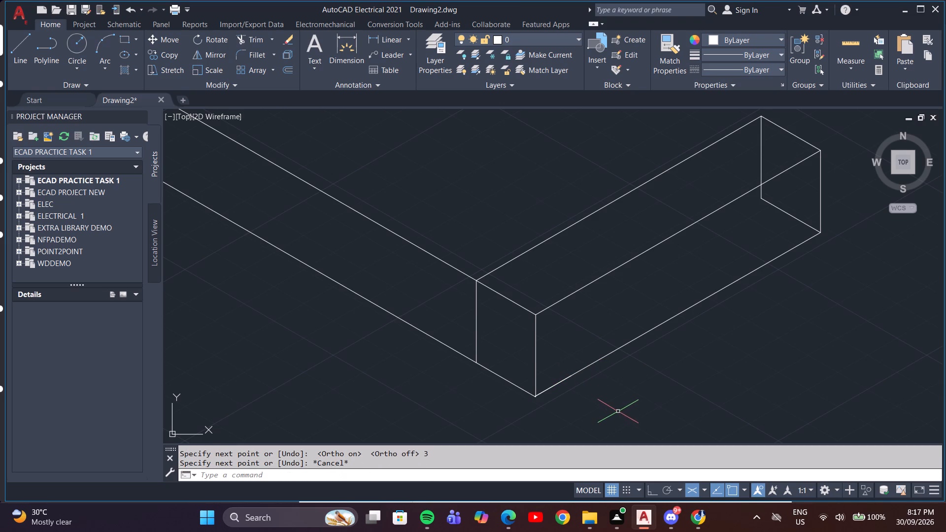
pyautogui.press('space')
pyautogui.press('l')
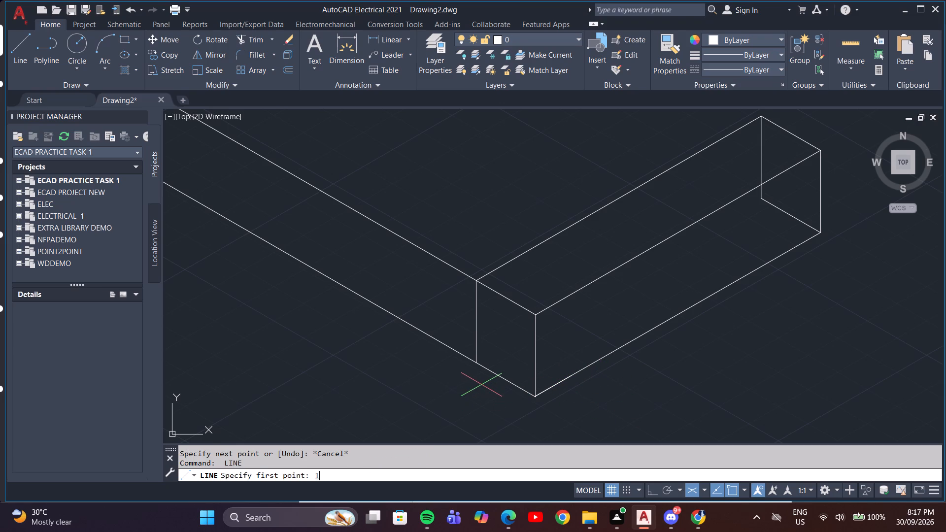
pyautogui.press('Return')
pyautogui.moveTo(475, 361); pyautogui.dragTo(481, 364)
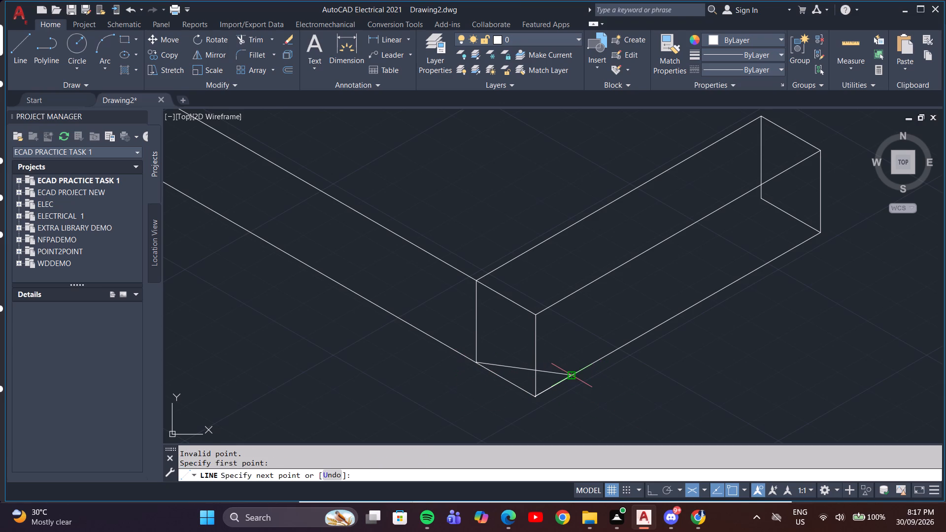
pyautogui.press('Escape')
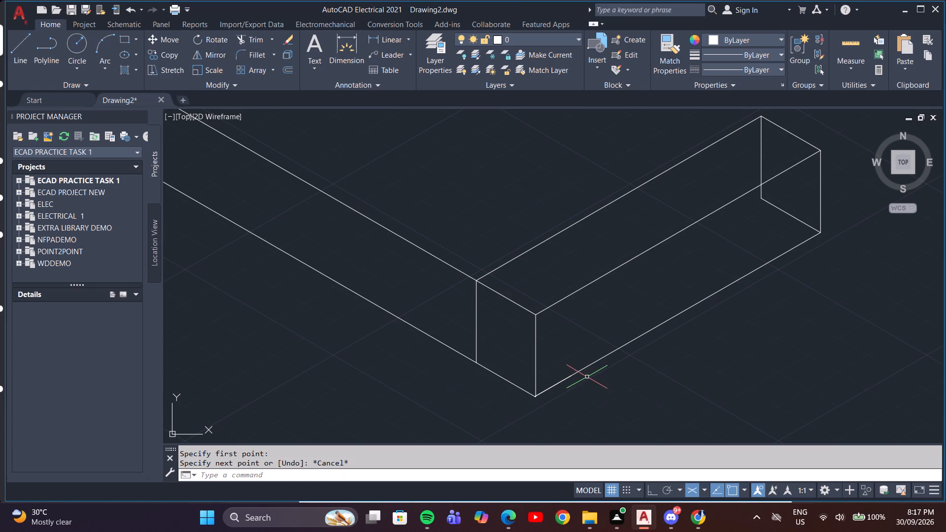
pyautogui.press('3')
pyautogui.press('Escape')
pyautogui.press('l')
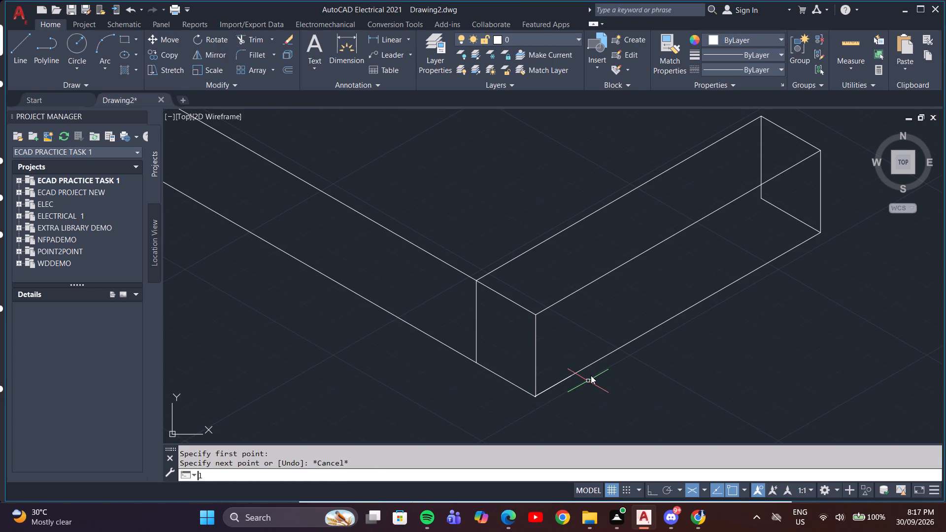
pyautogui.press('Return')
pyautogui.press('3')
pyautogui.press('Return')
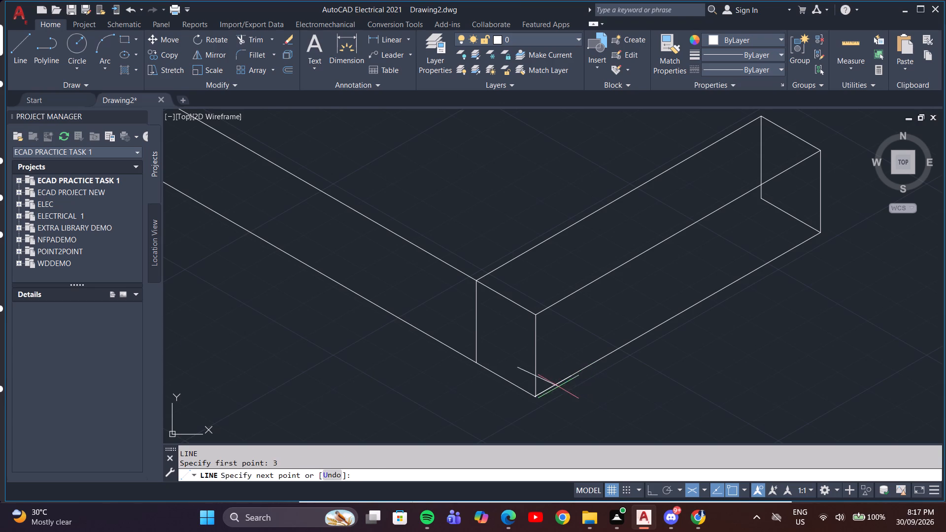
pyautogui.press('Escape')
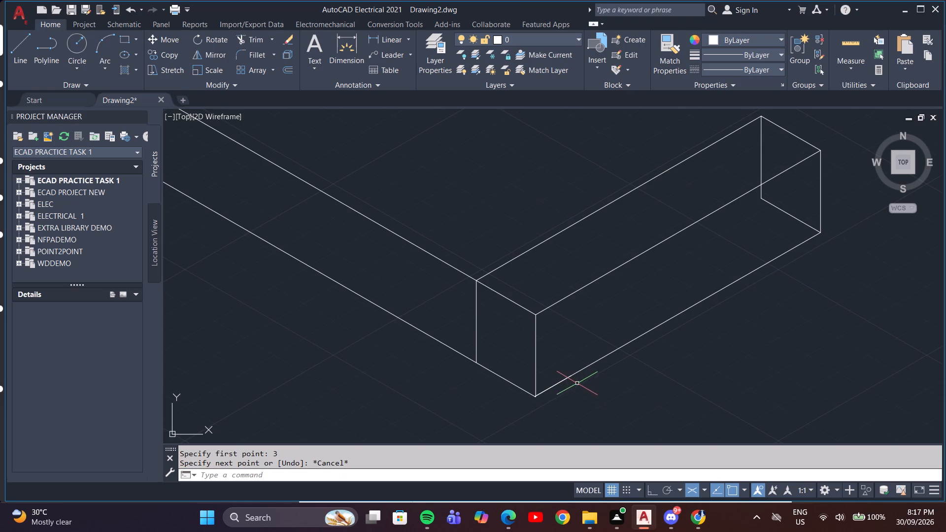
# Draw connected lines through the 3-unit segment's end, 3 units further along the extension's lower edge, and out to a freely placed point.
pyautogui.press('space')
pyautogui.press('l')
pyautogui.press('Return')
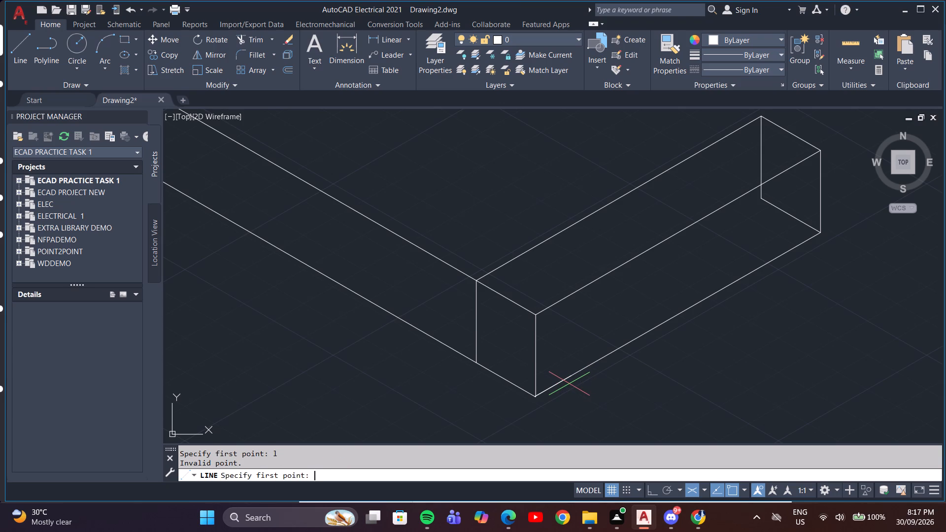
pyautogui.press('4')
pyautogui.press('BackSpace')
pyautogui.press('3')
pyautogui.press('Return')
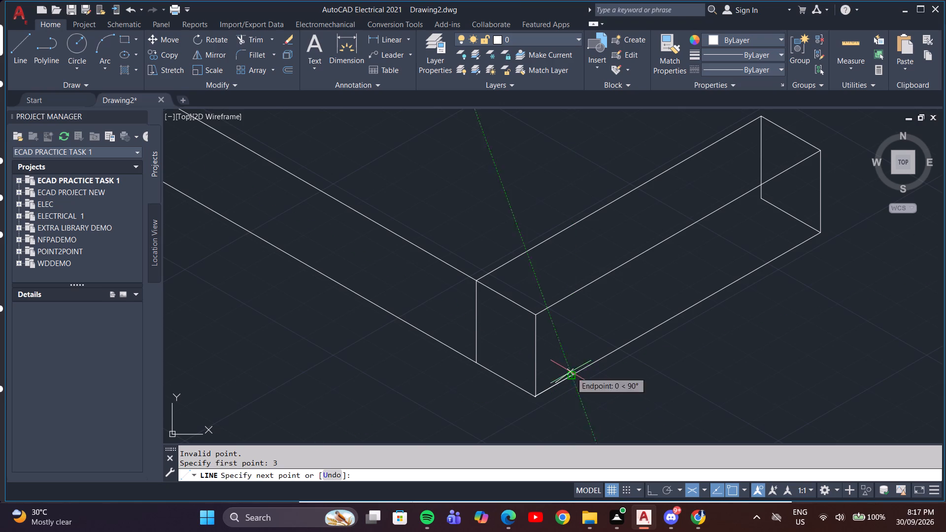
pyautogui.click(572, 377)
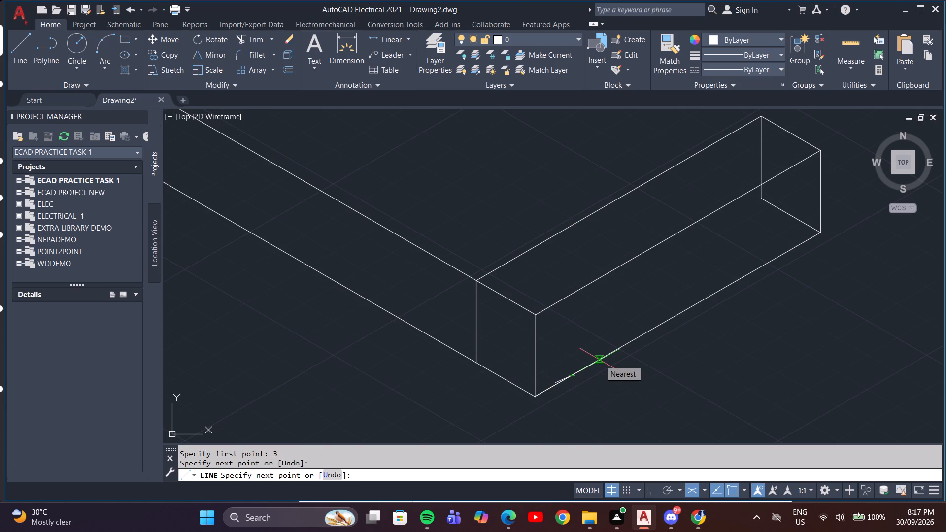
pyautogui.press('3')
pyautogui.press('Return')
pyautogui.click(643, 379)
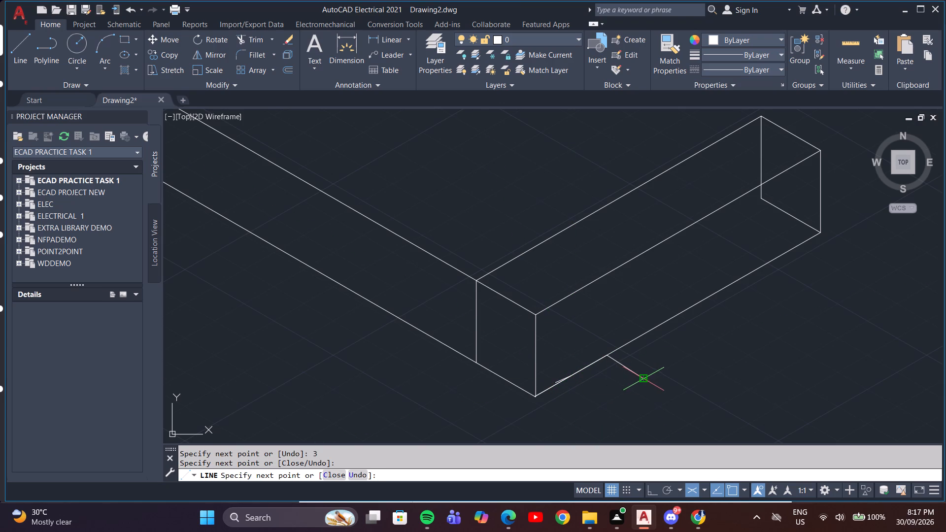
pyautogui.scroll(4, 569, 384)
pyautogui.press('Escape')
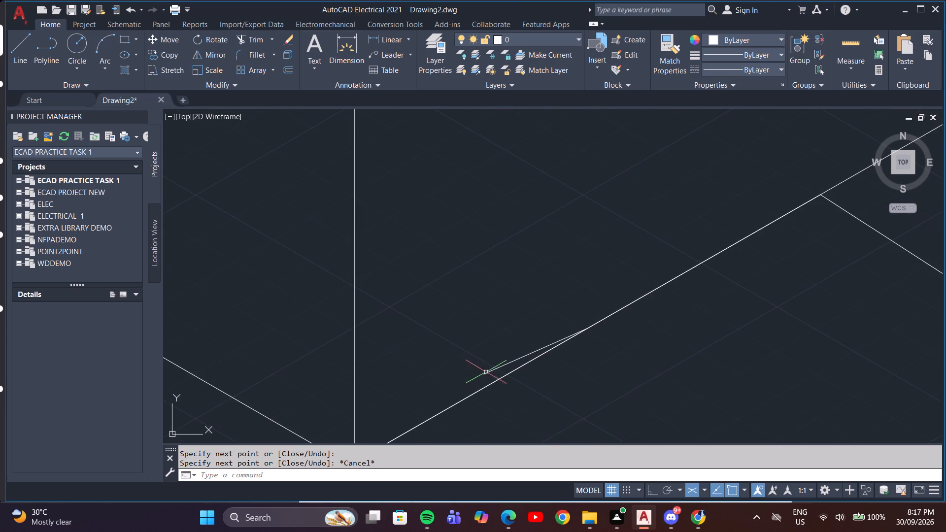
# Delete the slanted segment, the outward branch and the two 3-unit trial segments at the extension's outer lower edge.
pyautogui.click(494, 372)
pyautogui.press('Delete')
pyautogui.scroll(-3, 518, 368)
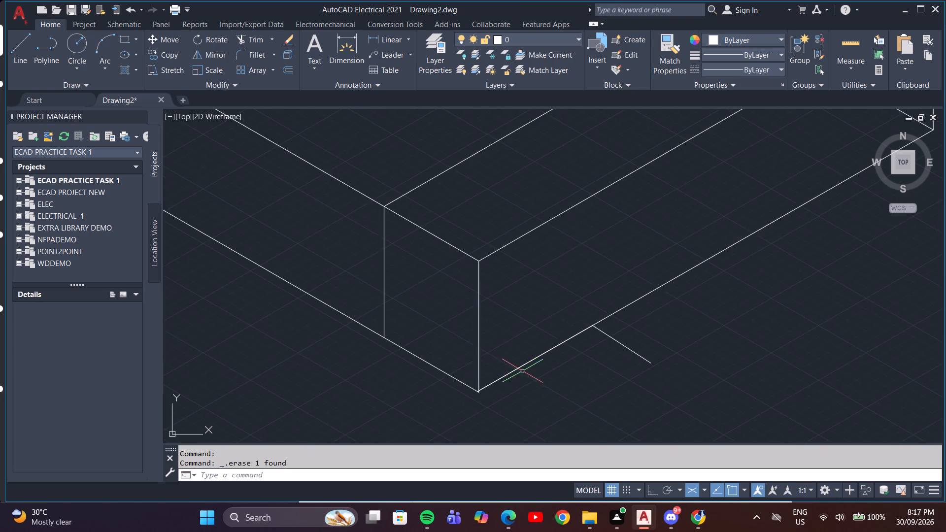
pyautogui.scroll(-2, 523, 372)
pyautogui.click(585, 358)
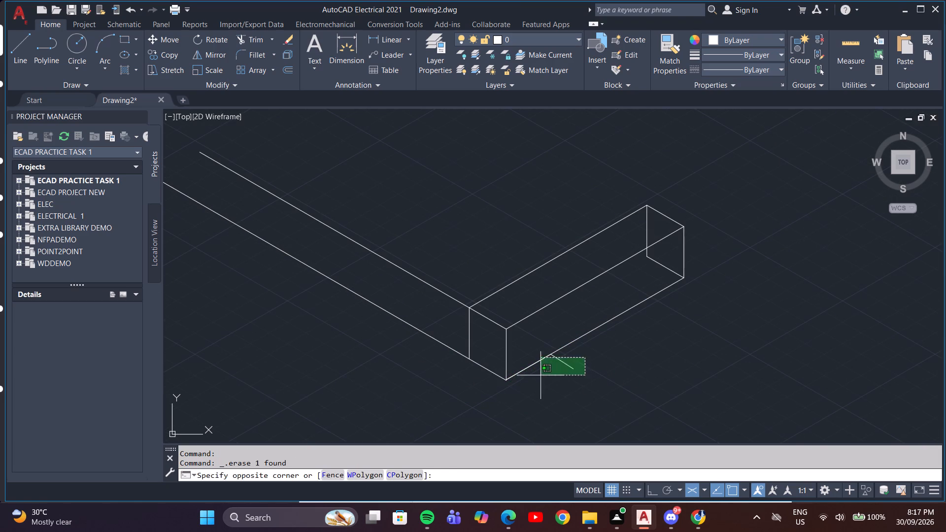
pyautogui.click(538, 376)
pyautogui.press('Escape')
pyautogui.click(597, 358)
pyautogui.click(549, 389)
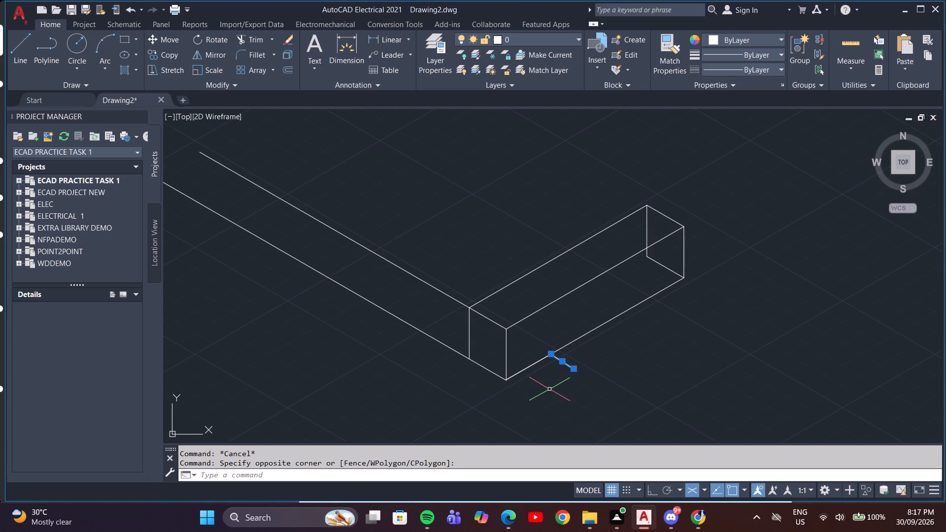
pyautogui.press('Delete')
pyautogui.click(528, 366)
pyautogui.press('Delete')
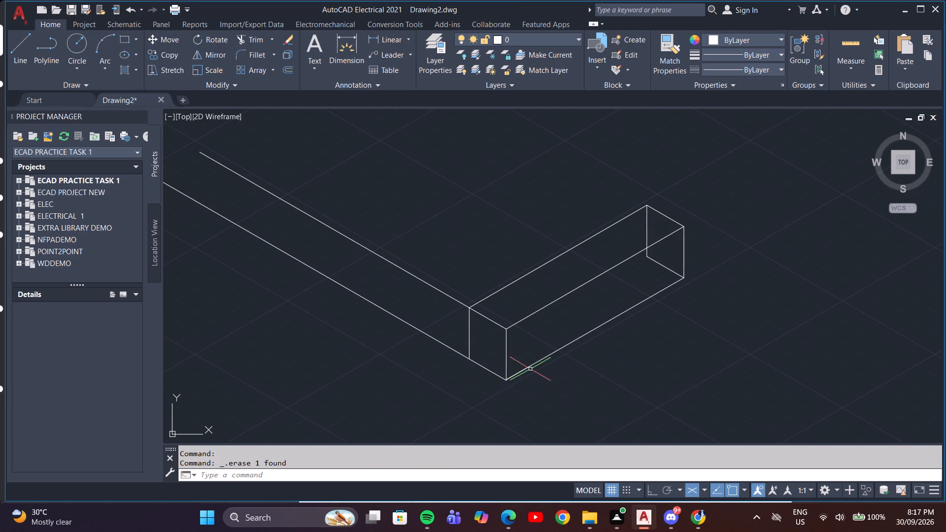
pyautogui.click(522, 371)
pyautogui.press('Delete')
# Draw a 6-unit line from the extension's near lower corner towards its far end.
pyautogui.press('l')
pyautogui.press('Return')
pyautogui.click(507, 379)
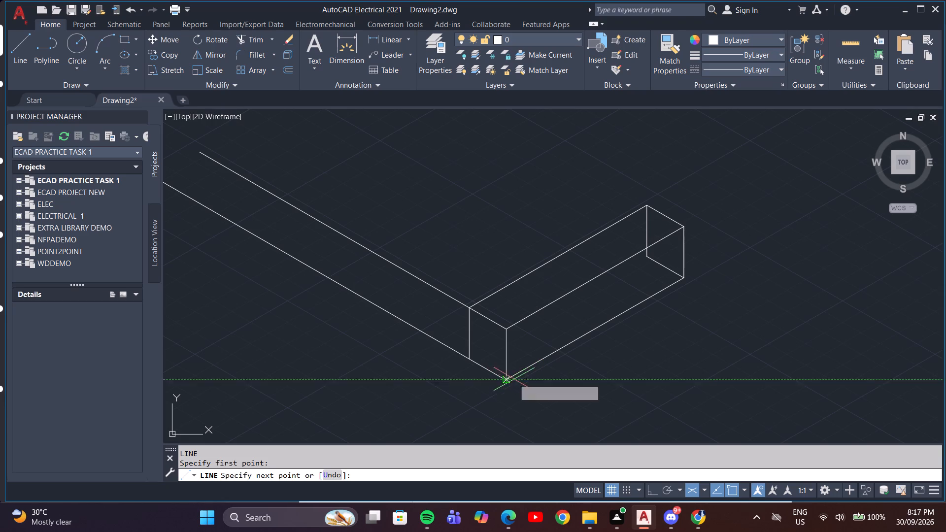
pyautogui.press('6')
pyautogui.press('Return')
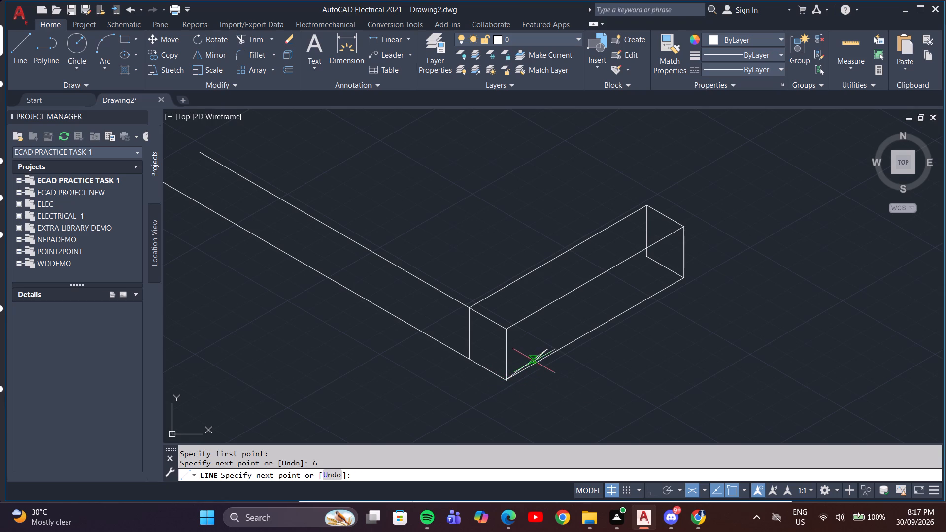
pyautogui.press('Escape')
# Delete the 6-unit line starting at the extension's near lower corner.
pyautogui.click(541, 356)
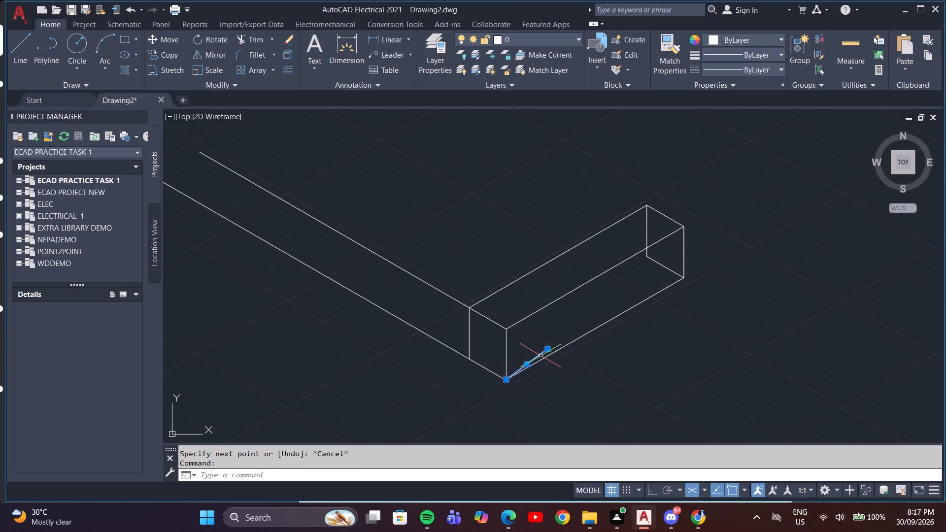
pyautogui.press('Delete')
# Draw a 6-unit line from the extension's near lower corner along its lower edge, continuing with a short outward segment to a freely placed point.
pyautogui.press('l')
pyautogui.press('Return')
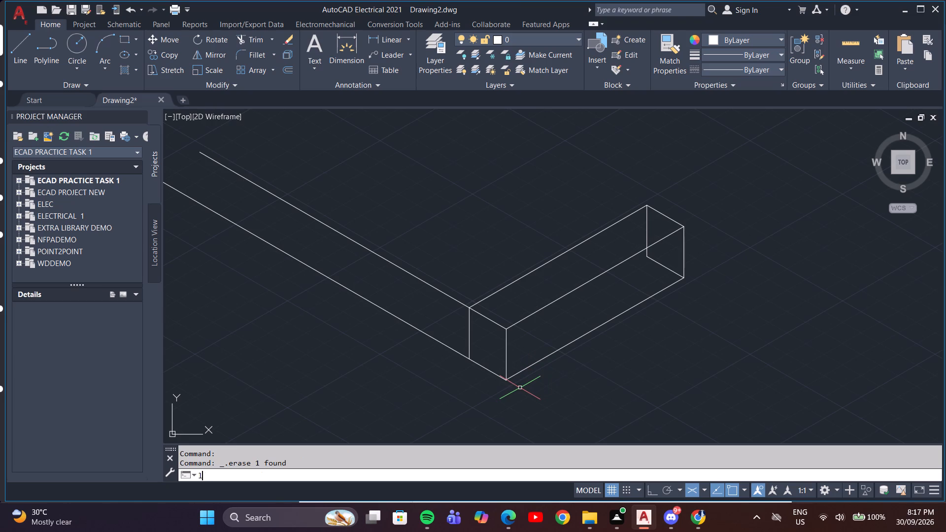
pyautogui.click(507, 381)
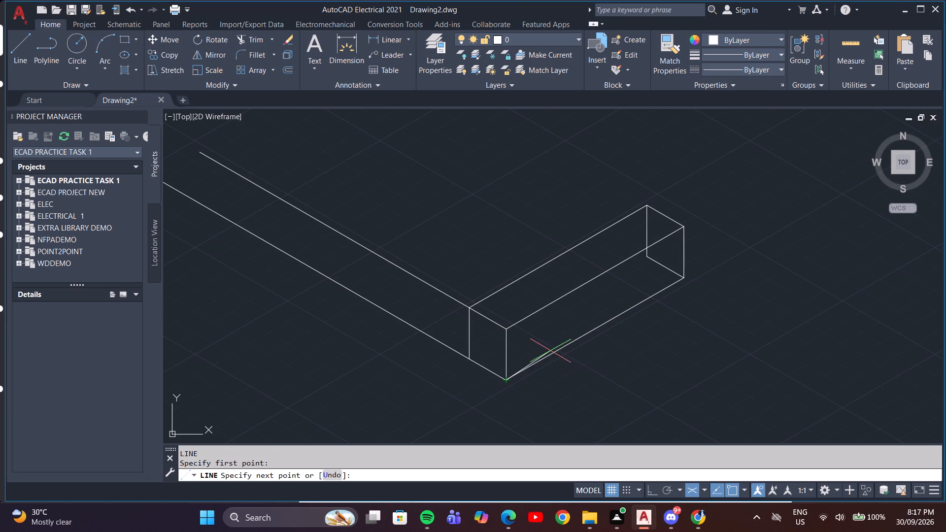
pyautogui.scroll(3, 550, 351)
pyautogui.press('5')
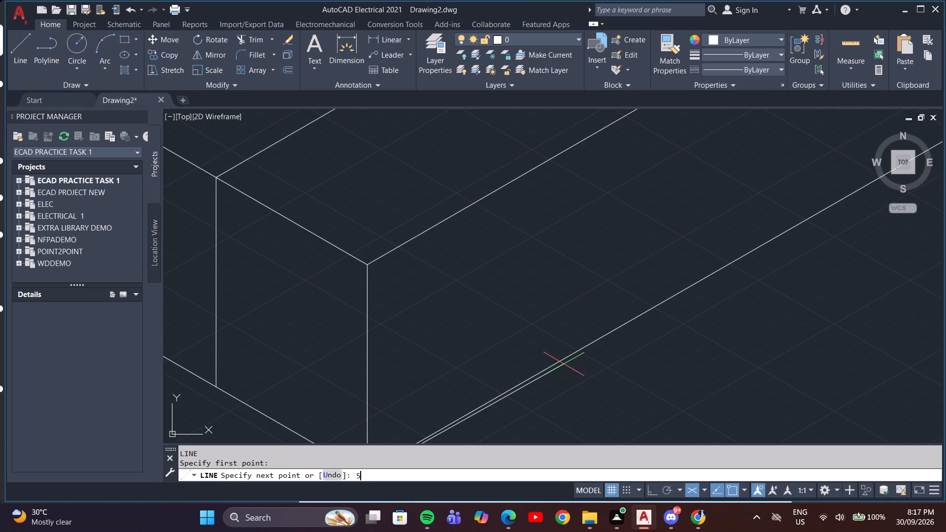
pyautogui.press('BackSpace')
pyautogui.press('6')
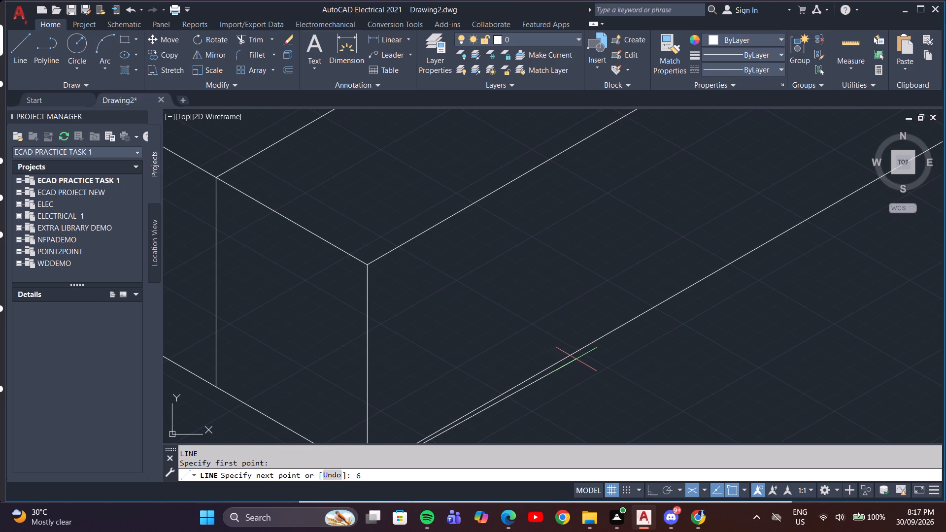
pyautogui.scroll(-3, 577, 352)
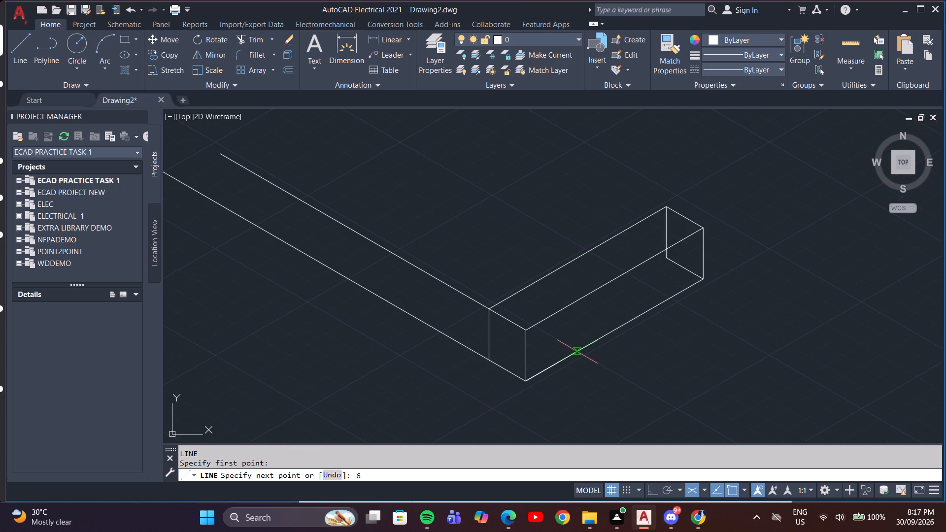
pyautogui.scroll(4, 577, 352)
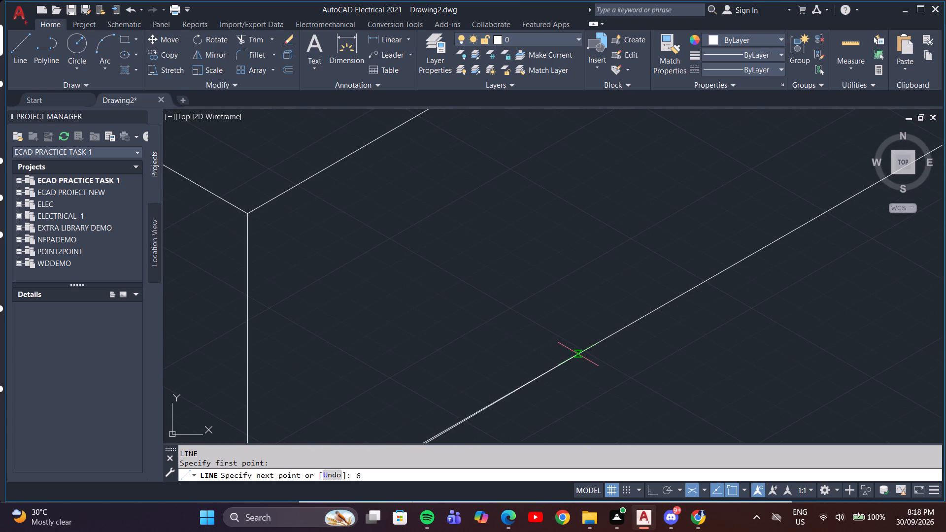
pyautogui.scroll(1, 578, 354)
pyautogui.scroll(-1, 578, 354)
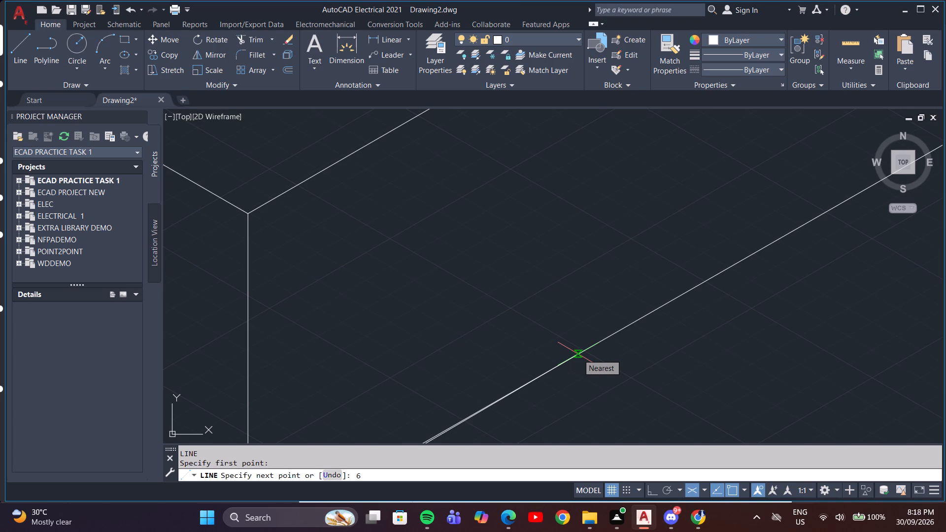
pyautogui.press('Return')
pyautogui.scroll(-2, 589, 425)
pyautogui.moveTo(588, 412); pyautogui.dragTo(576, 337, button='middle')
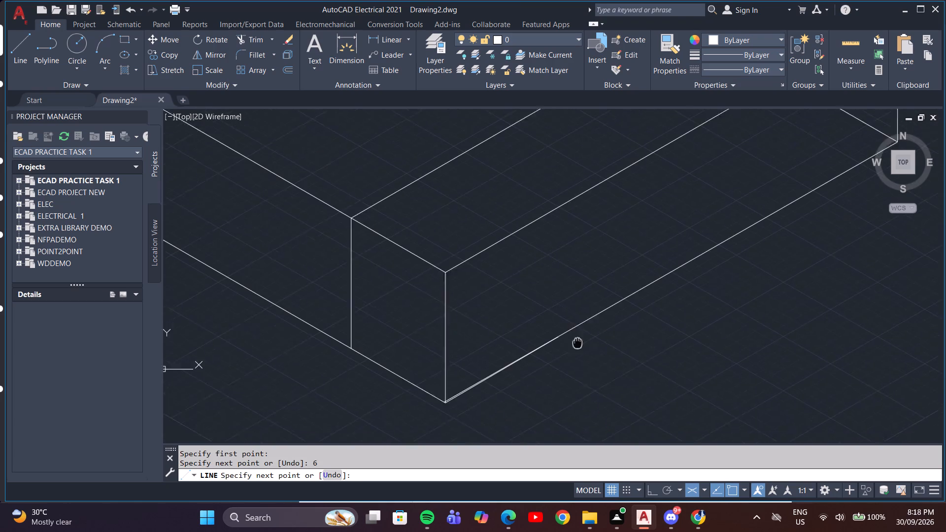
pyautogui.moveTo(576, 337); pyautogui.dragTo(573, 330, button='middle')
pyautogui.click(582, 359)
pyautogui.scroll(4, 507, 379)
pyautogui.scroll(-3, 507, 379)
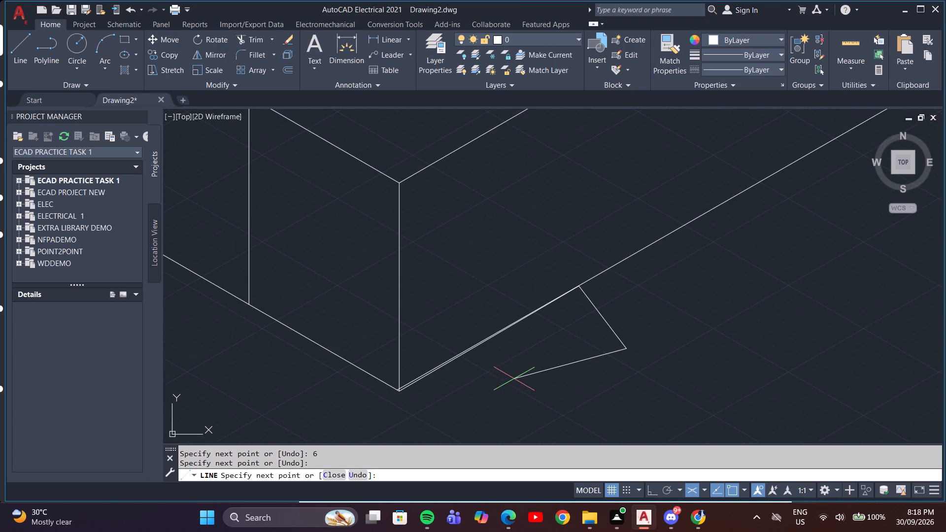
pyautogui.scroll(3, 444, 382)
pyautogui.scroll(-3, 445, 381)
pyautogui.press('Return')
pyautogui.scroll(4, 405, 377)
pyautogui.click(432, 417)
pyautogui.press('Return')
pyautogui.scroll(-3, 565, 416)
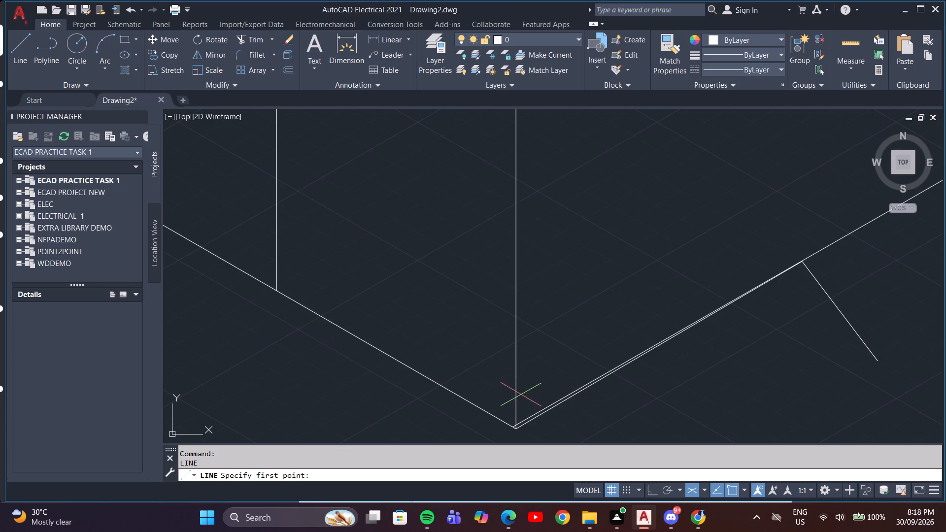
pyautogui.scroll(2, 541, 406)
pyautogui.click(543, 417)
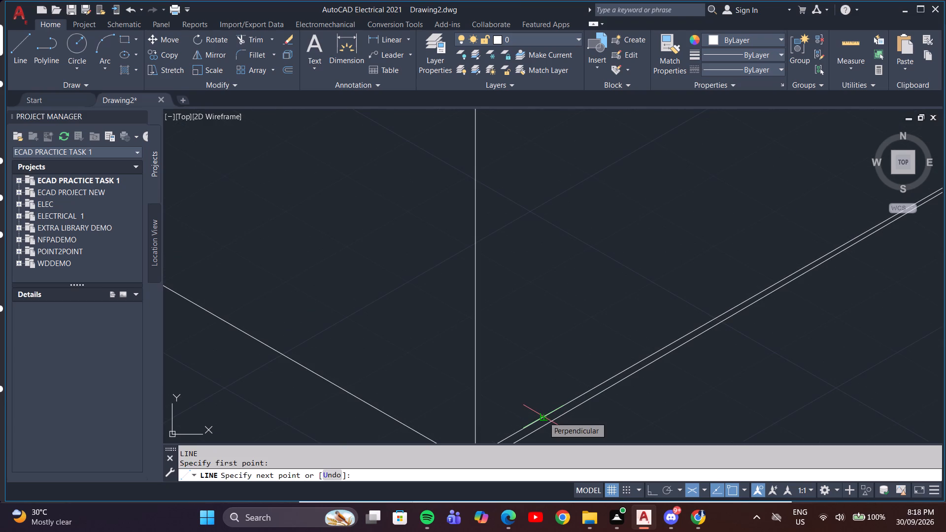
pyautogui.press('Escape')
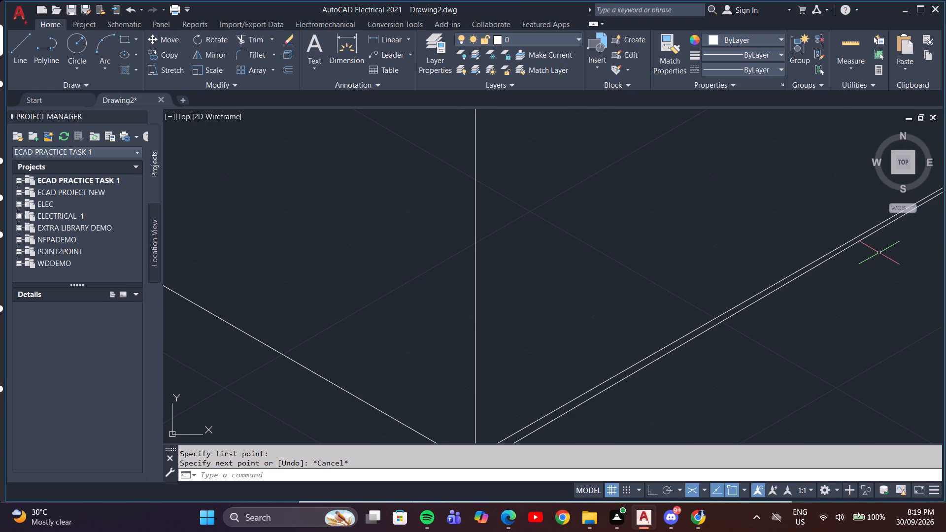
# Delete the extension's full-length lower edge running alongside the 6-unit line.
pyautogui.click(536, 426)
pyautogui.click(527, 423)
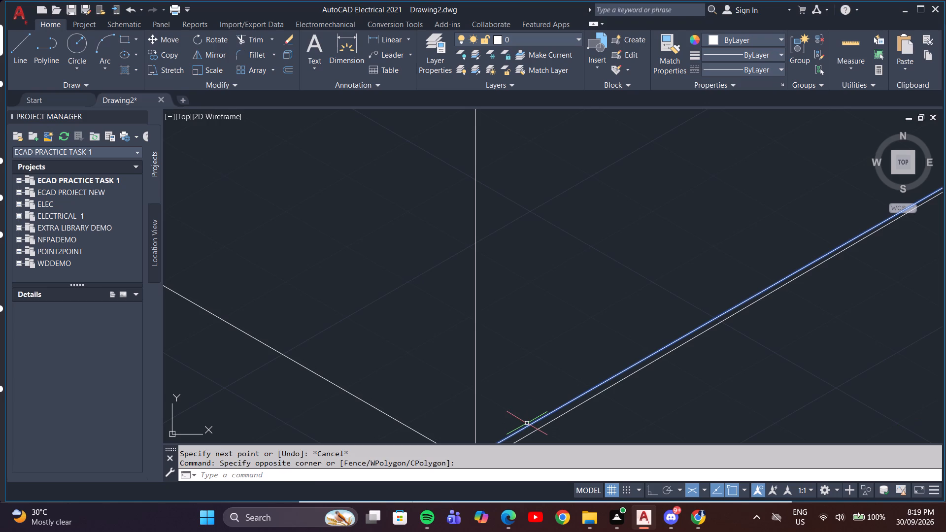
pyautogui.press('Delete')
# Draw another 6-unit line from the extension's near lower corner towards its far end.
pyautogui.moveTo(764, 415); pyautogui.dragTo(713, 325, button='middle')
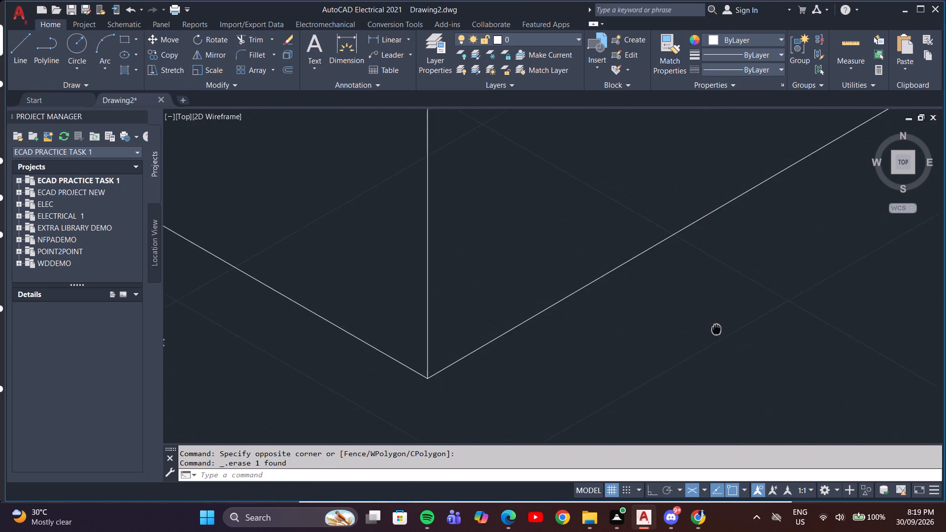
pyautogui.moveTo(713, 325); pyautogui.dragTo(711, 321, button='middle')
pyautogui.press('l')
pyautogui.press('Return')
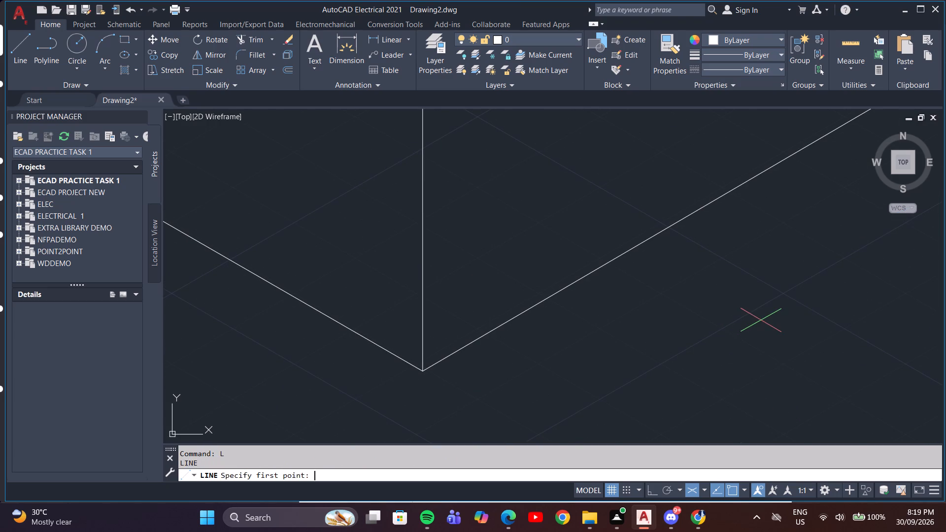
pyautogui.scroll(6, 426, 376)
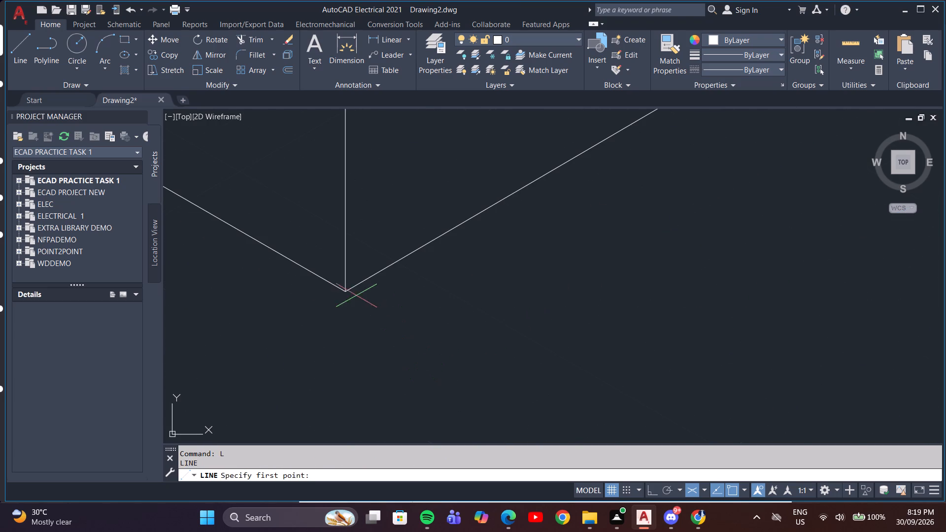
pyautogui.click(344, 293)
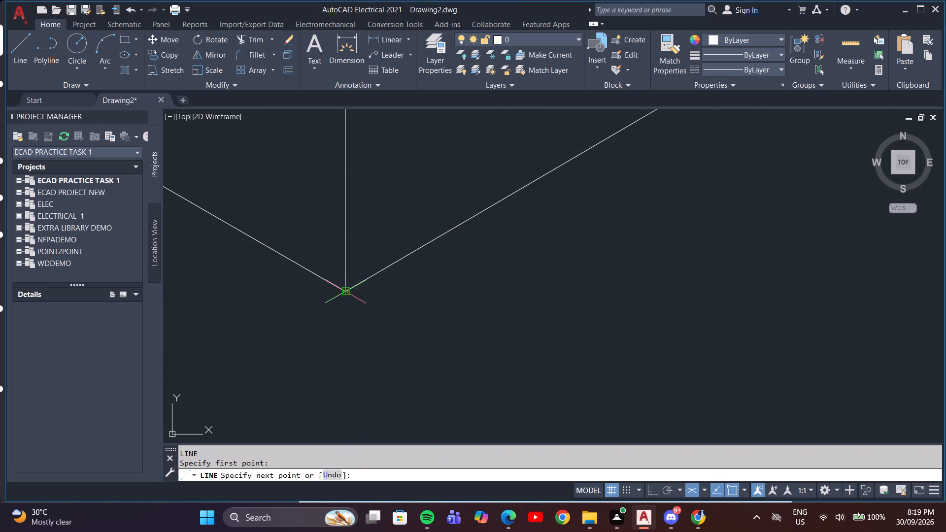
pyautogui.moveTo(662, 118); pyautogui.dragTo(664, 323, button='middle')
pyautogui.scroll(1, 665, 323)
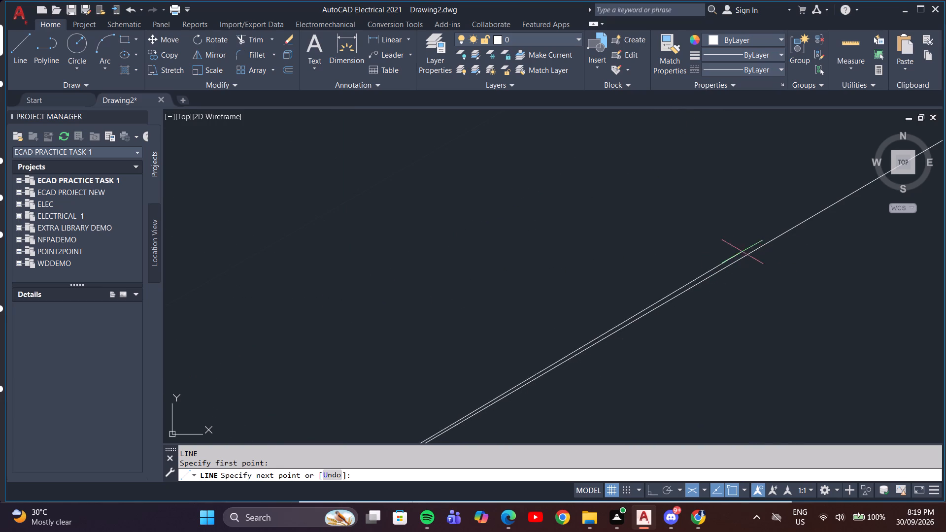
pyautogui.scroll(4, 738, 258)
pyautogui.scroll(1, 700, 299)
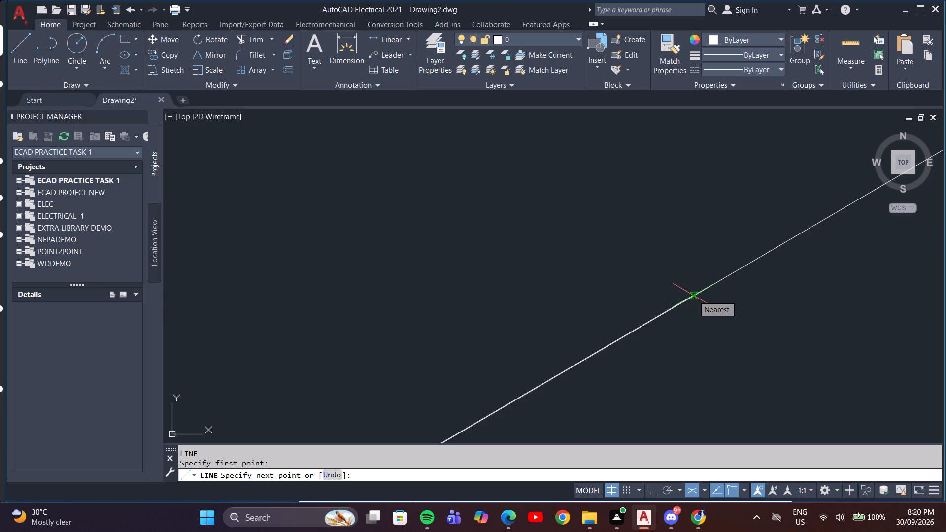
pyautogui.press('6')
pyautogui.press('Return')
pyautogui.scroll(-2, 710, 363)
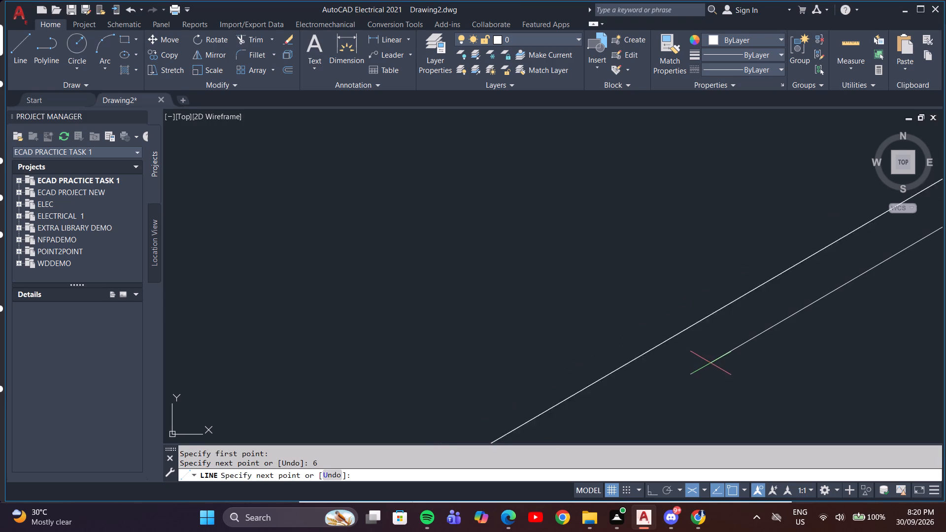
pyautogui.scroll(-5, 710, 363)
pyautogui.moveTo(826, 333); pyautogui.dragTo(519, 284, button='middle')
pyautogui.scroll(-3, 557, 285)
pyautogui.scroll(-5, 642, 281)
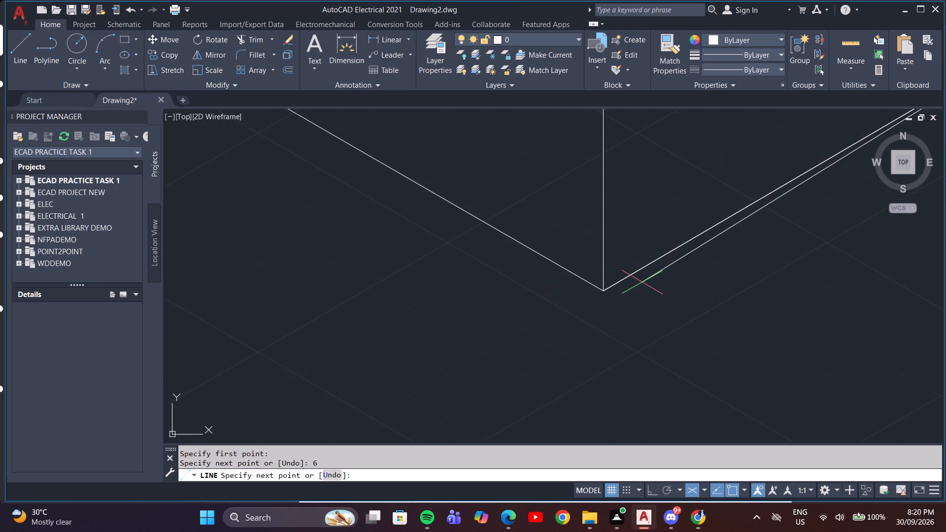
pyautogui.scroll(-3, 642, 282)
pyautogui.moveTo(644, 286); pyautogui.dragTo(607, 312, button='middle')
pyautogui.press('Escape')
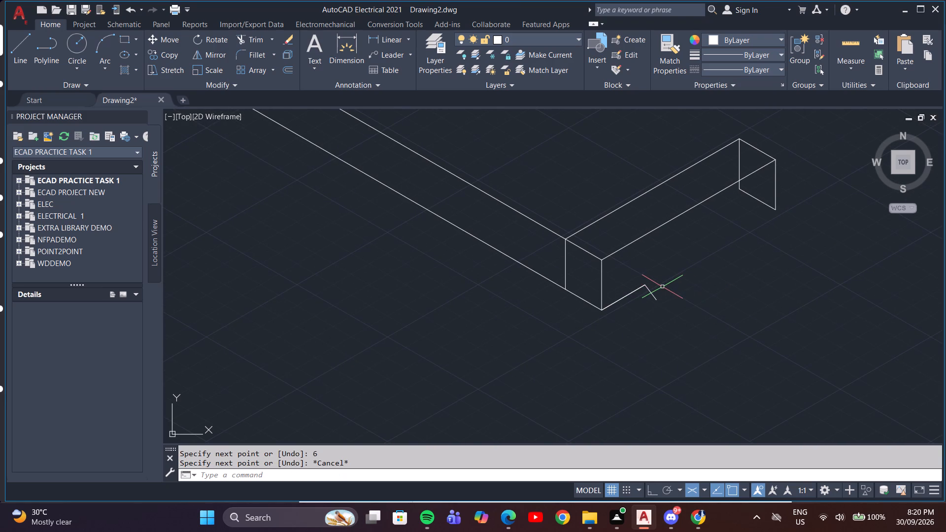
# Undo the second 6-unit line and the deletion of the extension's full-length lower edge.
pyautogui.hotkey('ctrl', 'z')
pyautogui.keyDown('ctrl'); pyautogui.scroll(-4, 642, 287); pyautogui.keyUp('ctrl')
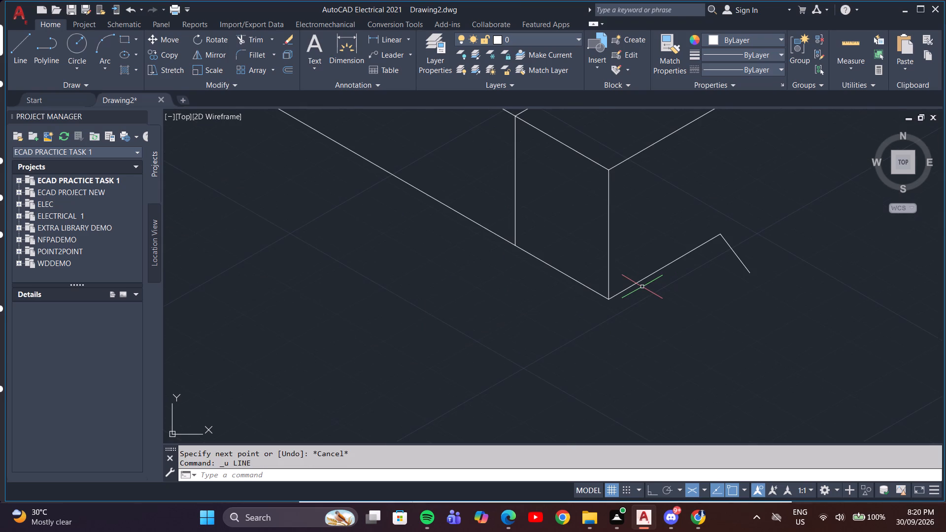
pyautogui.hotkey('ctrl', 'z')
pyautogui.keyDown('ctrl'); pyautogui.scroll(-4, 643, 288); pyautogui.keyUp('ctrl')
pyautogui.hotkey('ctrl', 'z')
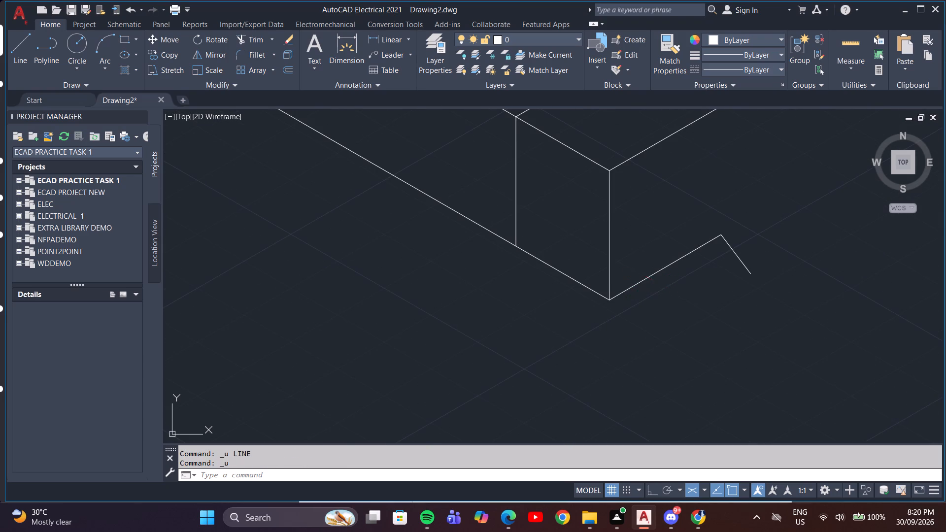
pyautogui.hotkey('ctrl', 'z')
# Delete the extension's full-length lower edge, leaving the 6-unit line beside it.
pyautogui.keyDown('ctrl'); pyautogui.scroll(-4, 665, 283); pyautogui.keyUp('ctrl')
pyautogui.scroll(-1, 740, 294)
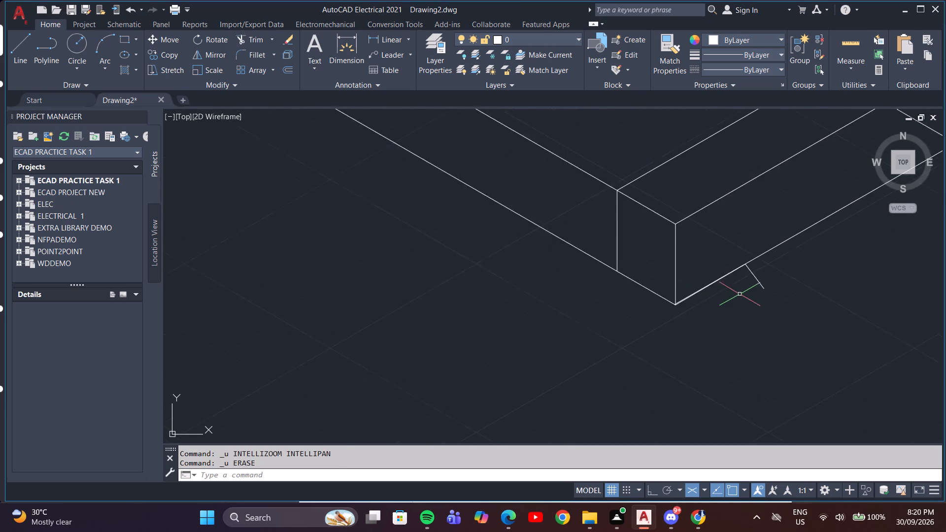
pyautogui.moveTo(735, 298); pyautogui.dragTo(578, 341, button='middle')
pyautogui.scroll(-1, 578, 341)
pyautogui.scroll(4, 595, 302)
pyautogui.moveTo(552, 332); pyautogui.dragTo(598, 136, button='middle')
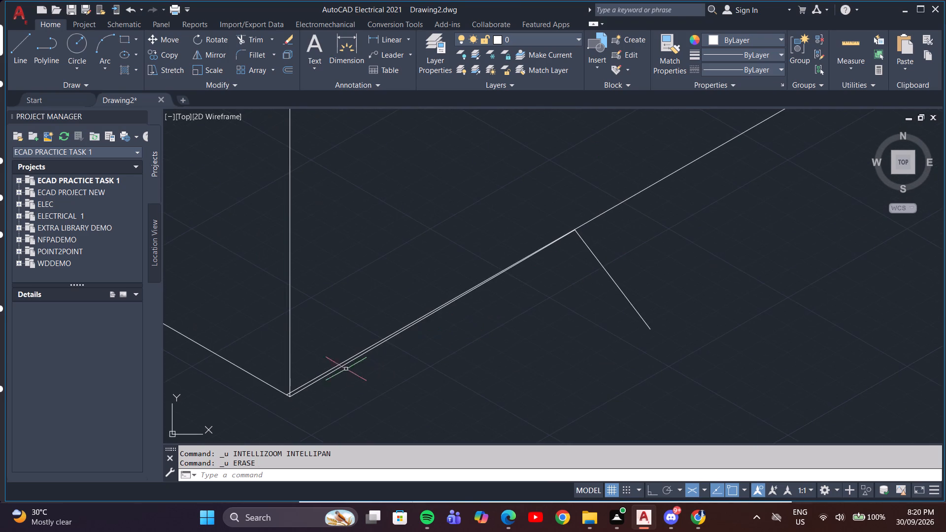
pyautogui.moveTo(325, 375); pyautogui.dragTo(360, 331, button='middle')
pyautogui.scroll(6, 343, 343)
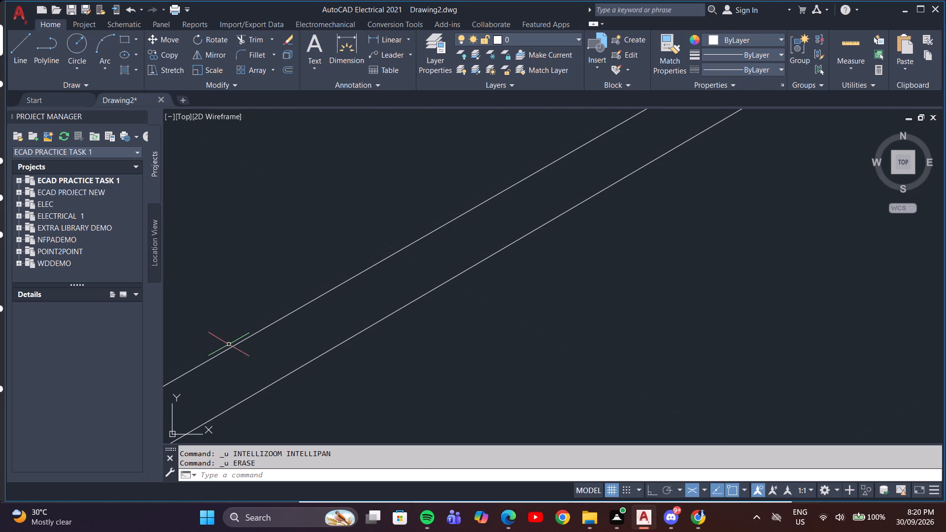
pyautogui.click(229, 344)
pyautogui.doubleClick(250, 358)
pyautogui.click(221, 340)
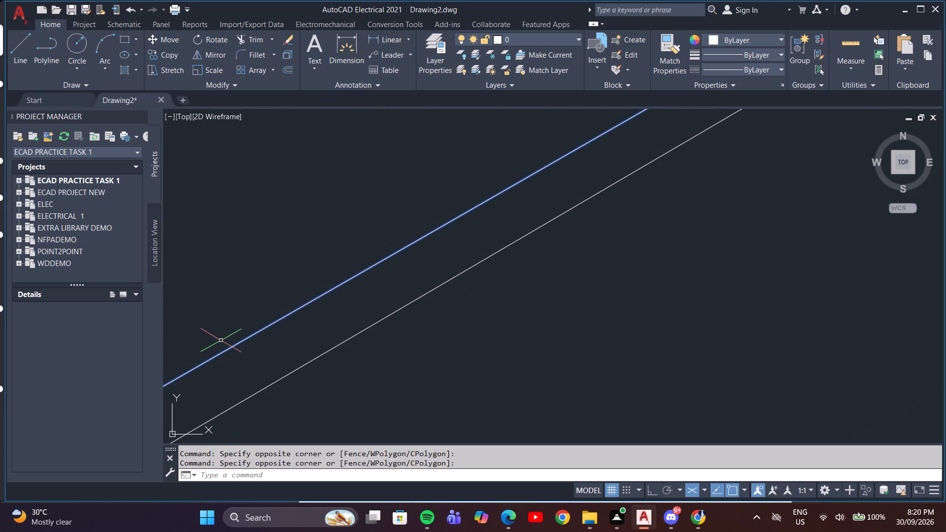
pyautogui.press('Delete')
# Delete the short outward segment at the far end of the 6-unit line.
pyautogui.scroll(-8, 279, 335)
pyautogui.moveTo(546, 304); pyautogui.dragTo(538, 312, button='middle')
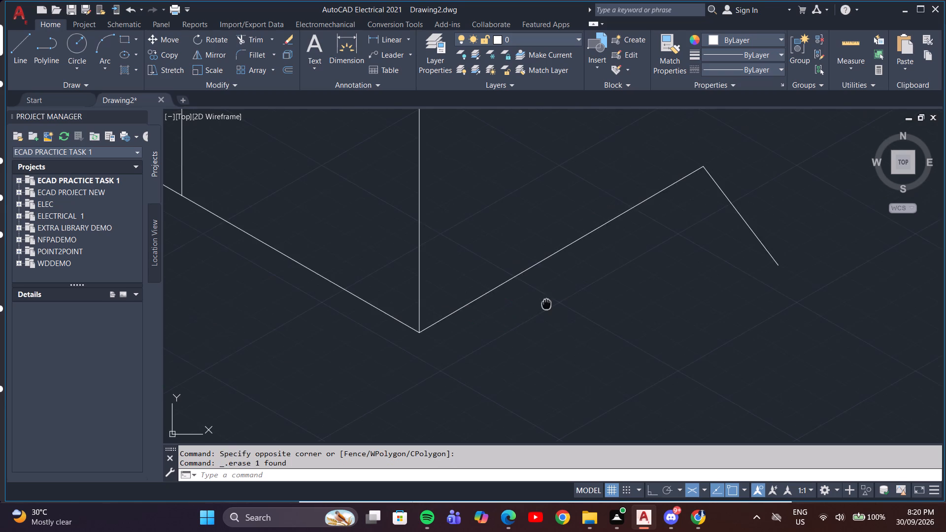
pyautogui.moveTo(538, 312); pyautogui.dragTo(254, 450, button='middle')
pyautogui.scroll(-3, 390, 394)
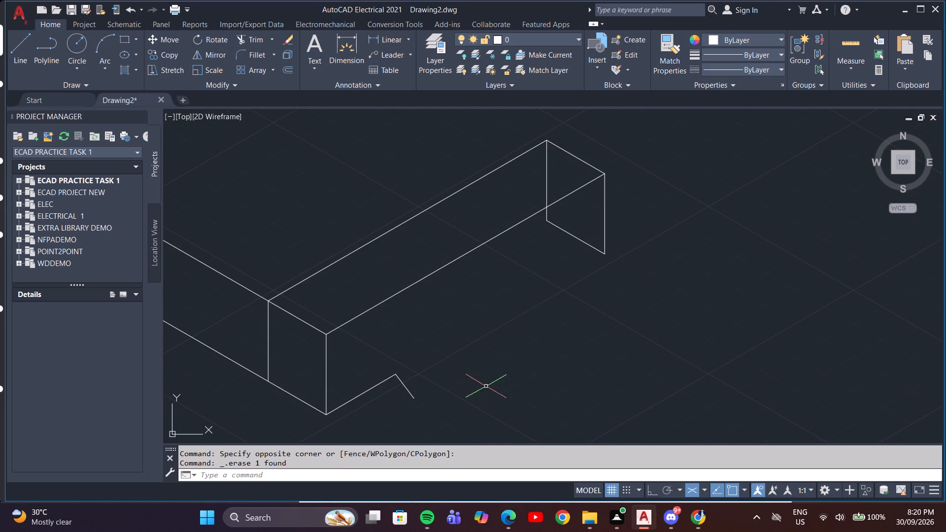
pyautogui.moveTo(441, 366); pyautogui.dragTo(413, 386)
pyautogui.click(388, 400)
pyautogui.press('Escape')
pyautogui.click(425, 373)
pyautogui.click(408, 399)
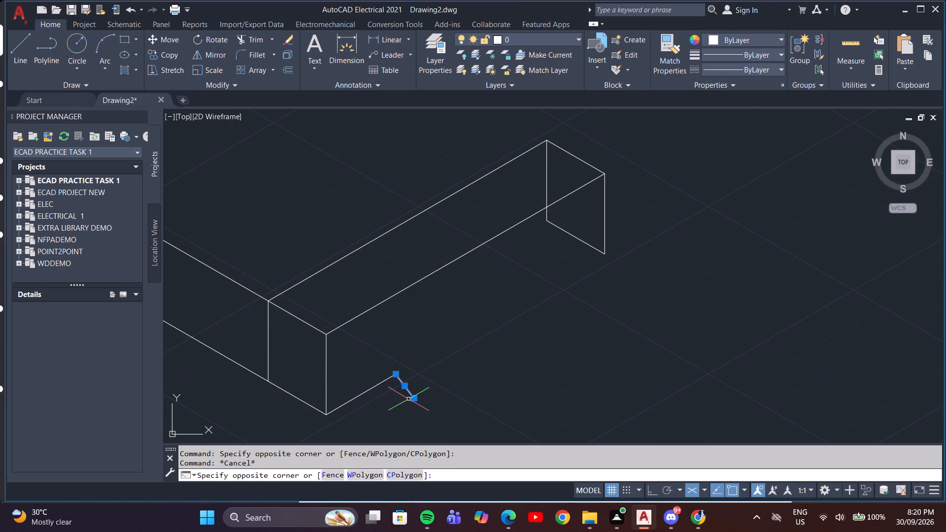
pyautogui.press('Delete')
# Draw a line from the 6-unit line's far end to the extension's far lower corner.
pyautogui.press('l')
pyautogui.press('Return')
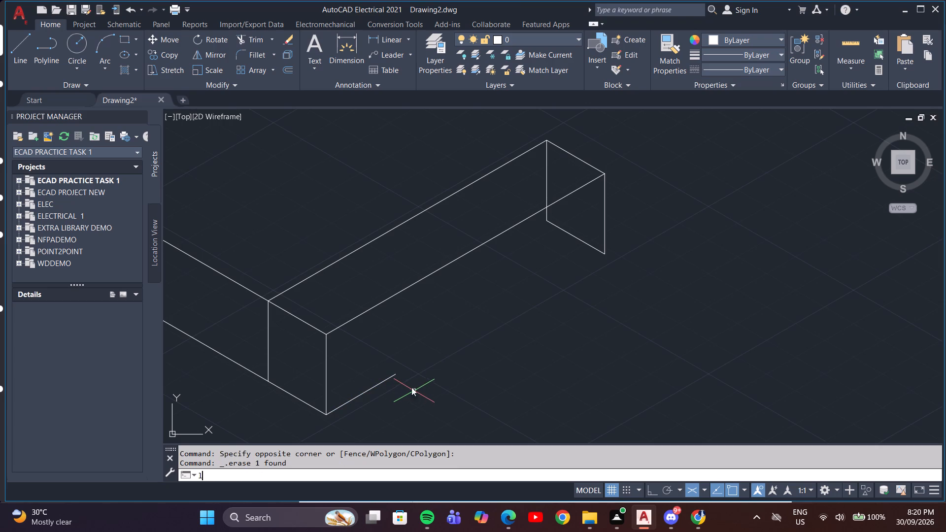
pyautogui.click(395, 375)
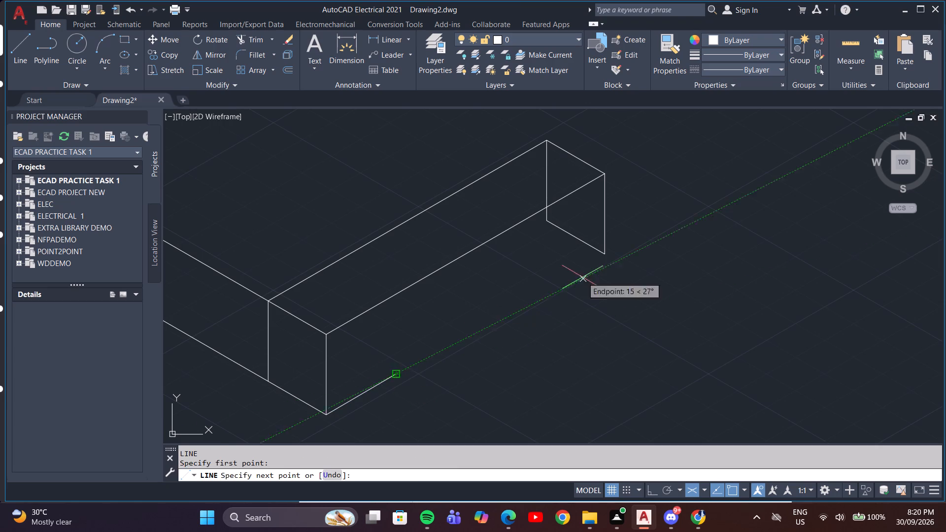
pyautogui.click(604, 253)
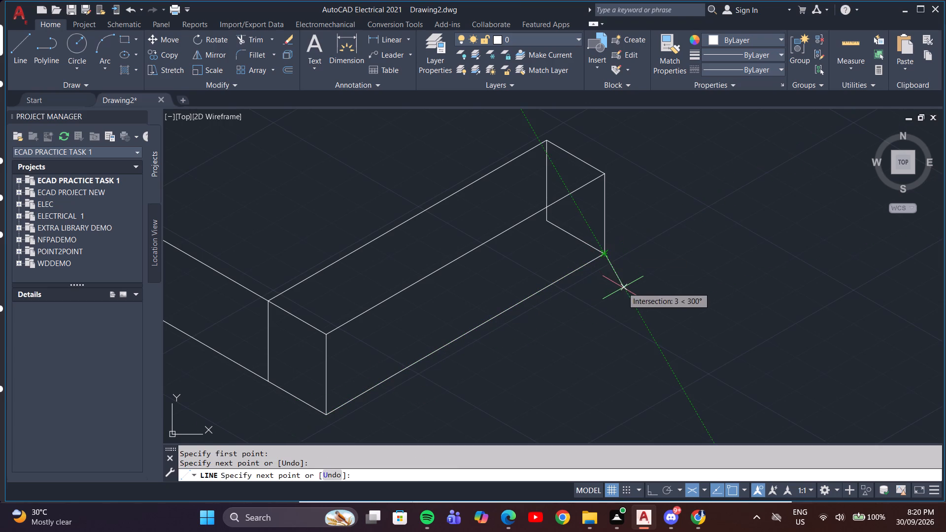
pyautogui.press('Escape')
pyautogui.moveTo(445, 365); pyautogui.dragTo(542, 315, button='middle')
pyautogui.scroll(3, 482, 337)
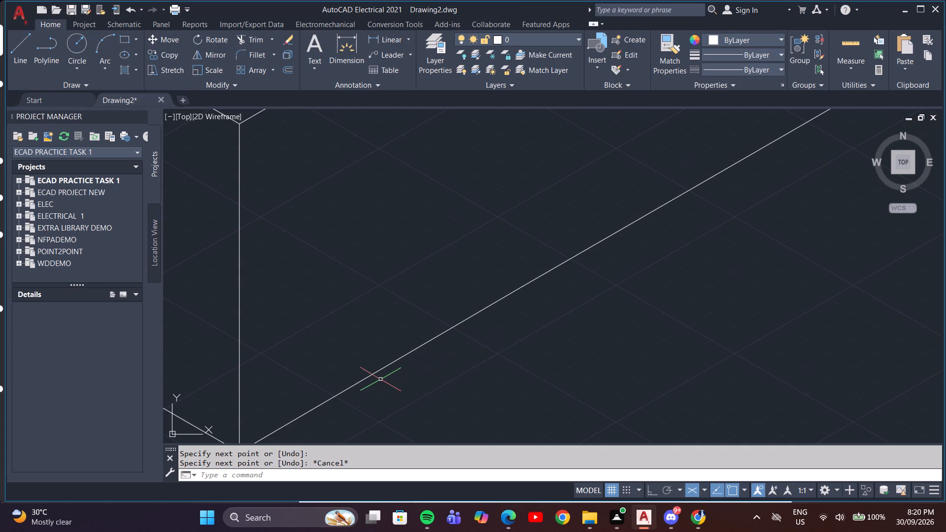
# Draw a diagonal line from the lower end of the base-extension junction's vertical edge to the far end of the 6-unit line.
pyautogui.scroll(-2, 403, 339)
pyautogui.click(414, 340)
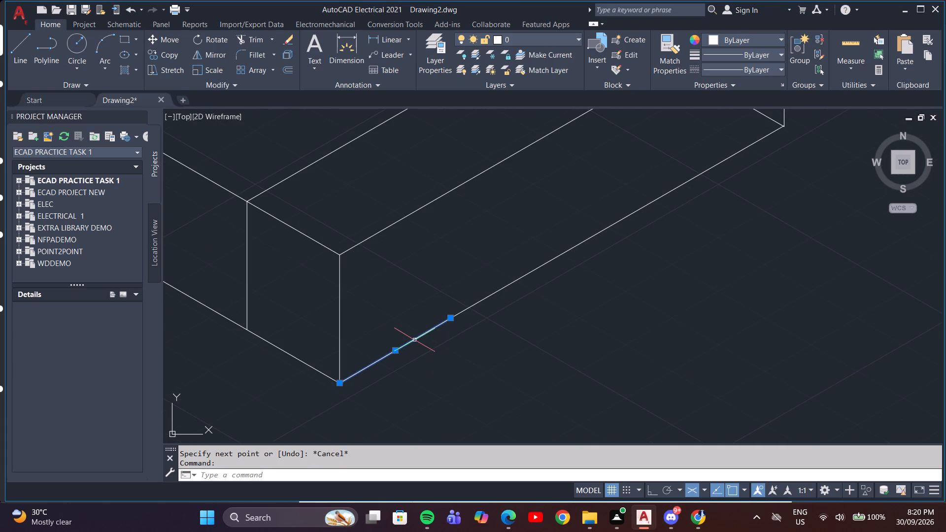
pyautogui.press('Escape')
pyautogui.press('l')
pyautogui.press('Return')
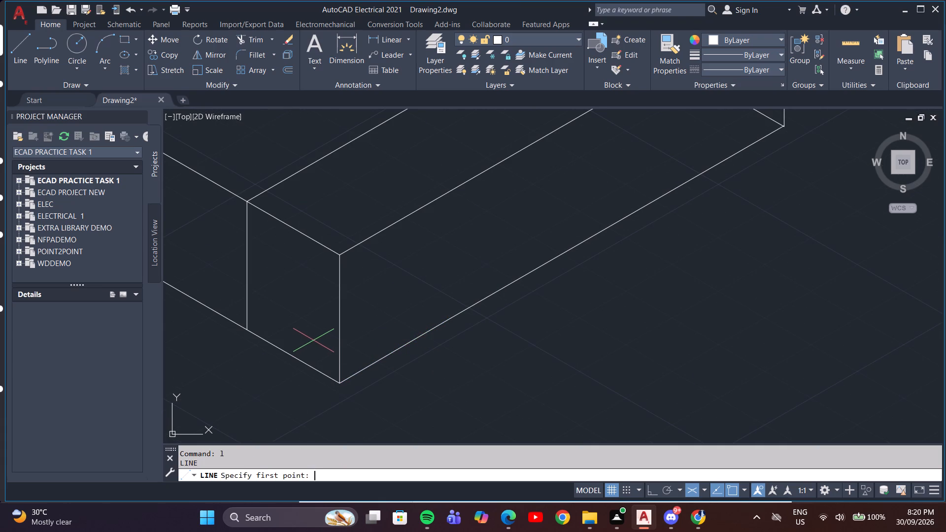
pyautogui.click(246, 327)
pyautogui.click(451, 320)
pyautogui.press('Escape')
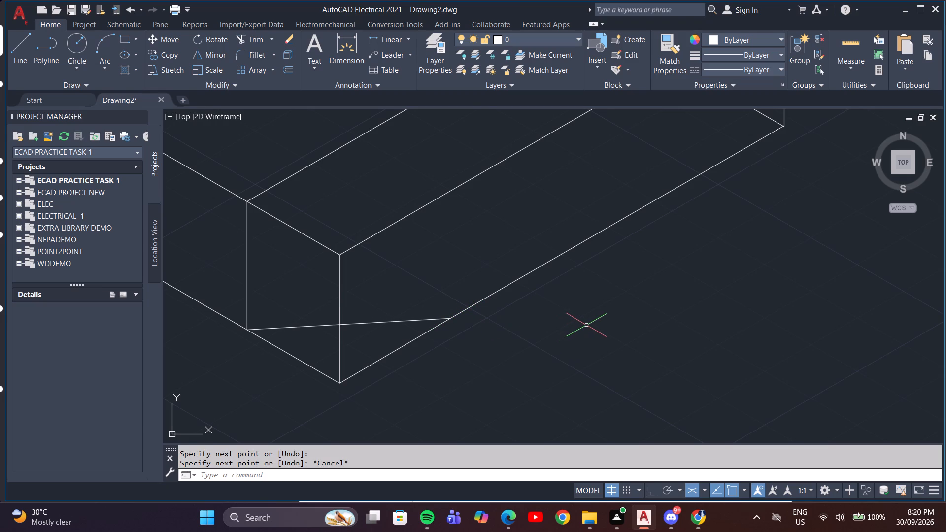
# Switch to Spotify, go back to the song Jeena Jeena, save it, and return to the AutoCAD drawing.
pyautogui.click(426, 522)
pyautogui.click(444, 471)
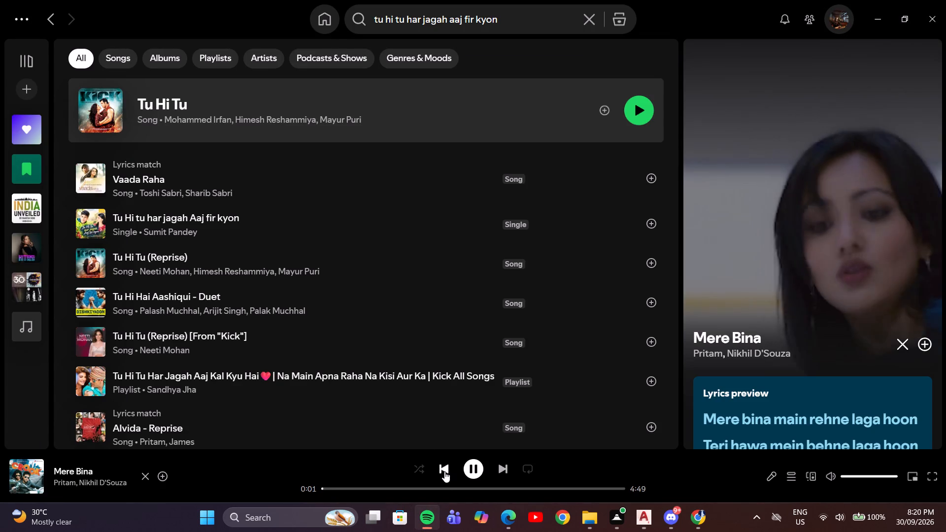
pyautogui.click(445, 473)
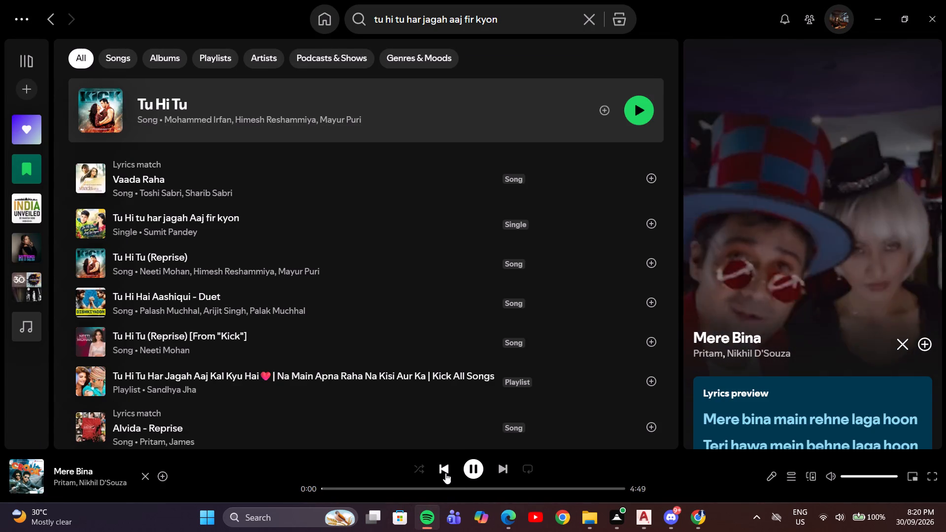
pyautogui.click(447, 470)
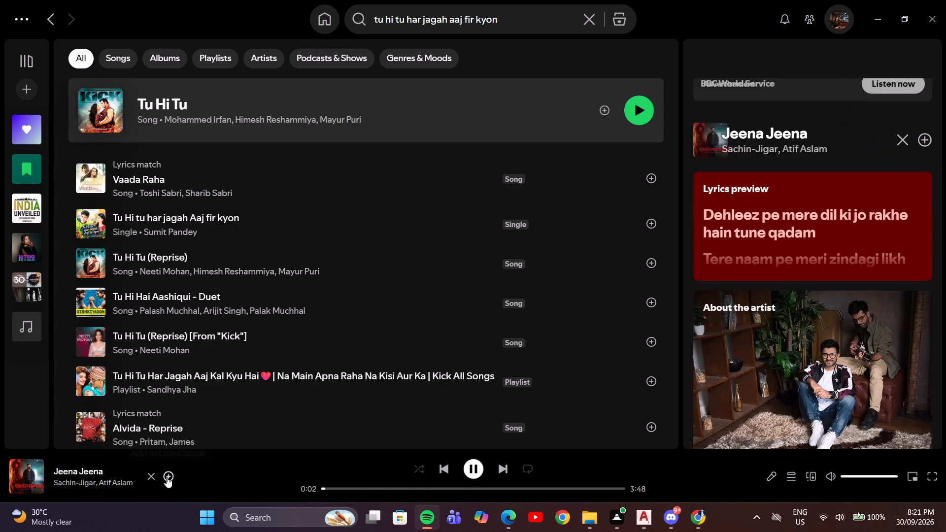
pyautogui.click(166, 475)
pyautogui.click(883, 12)
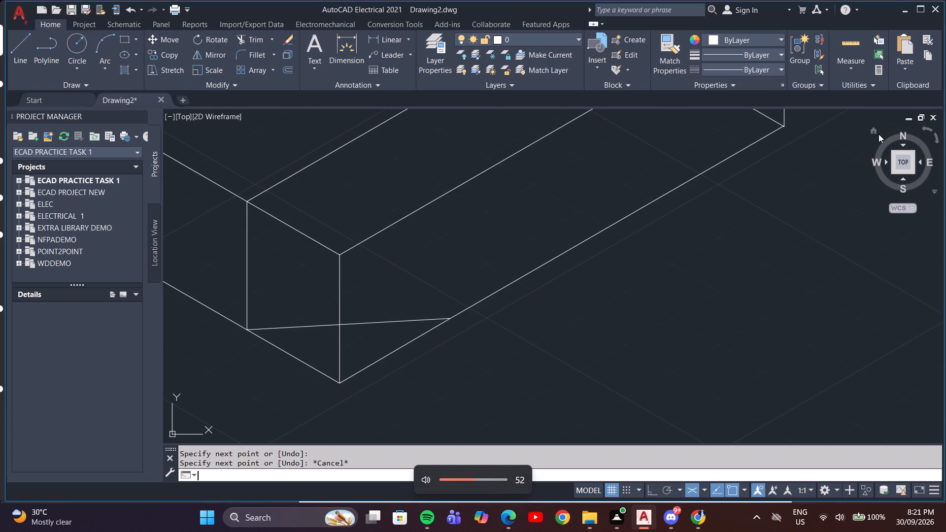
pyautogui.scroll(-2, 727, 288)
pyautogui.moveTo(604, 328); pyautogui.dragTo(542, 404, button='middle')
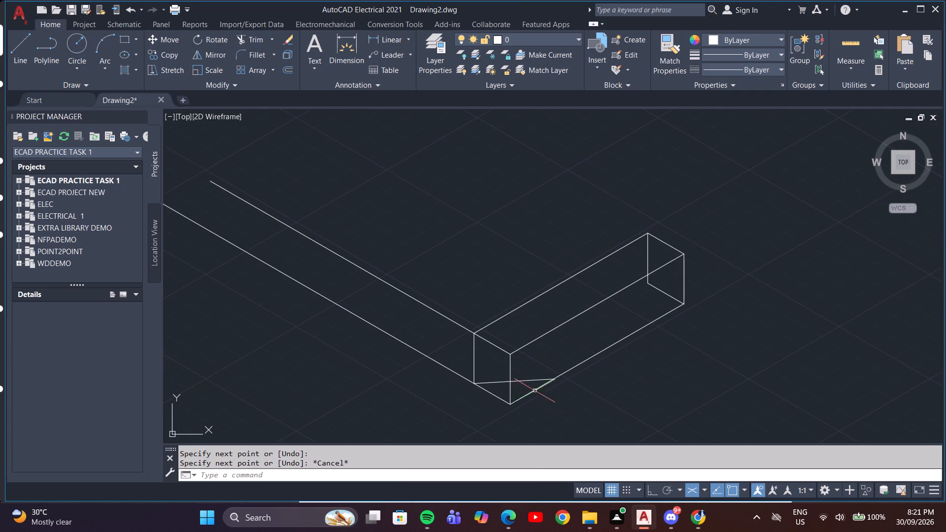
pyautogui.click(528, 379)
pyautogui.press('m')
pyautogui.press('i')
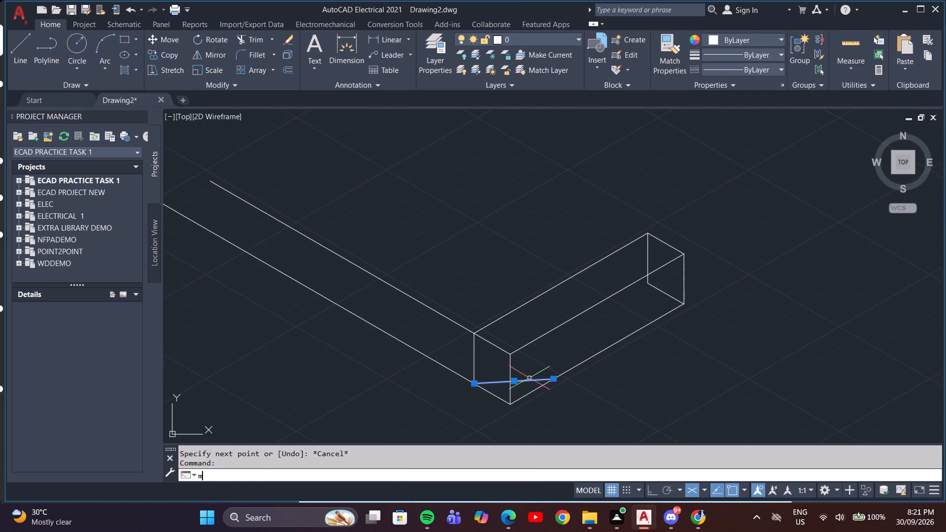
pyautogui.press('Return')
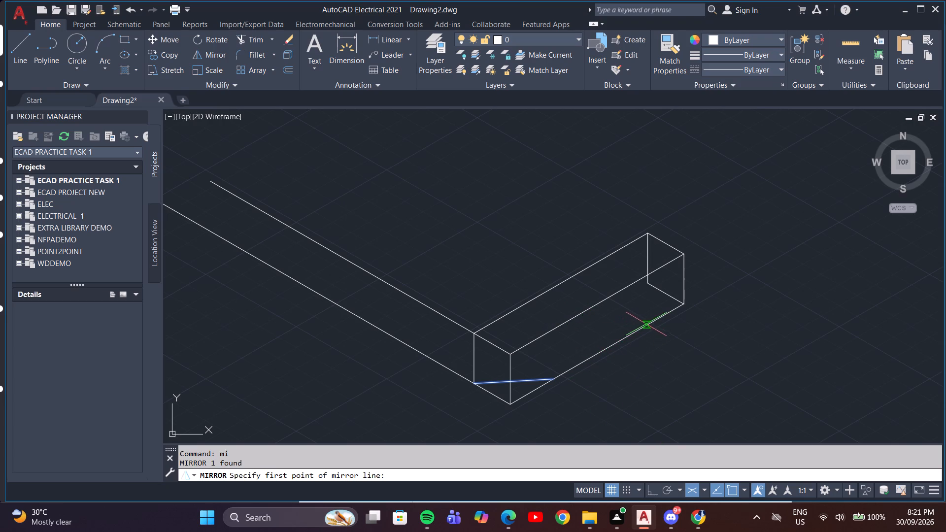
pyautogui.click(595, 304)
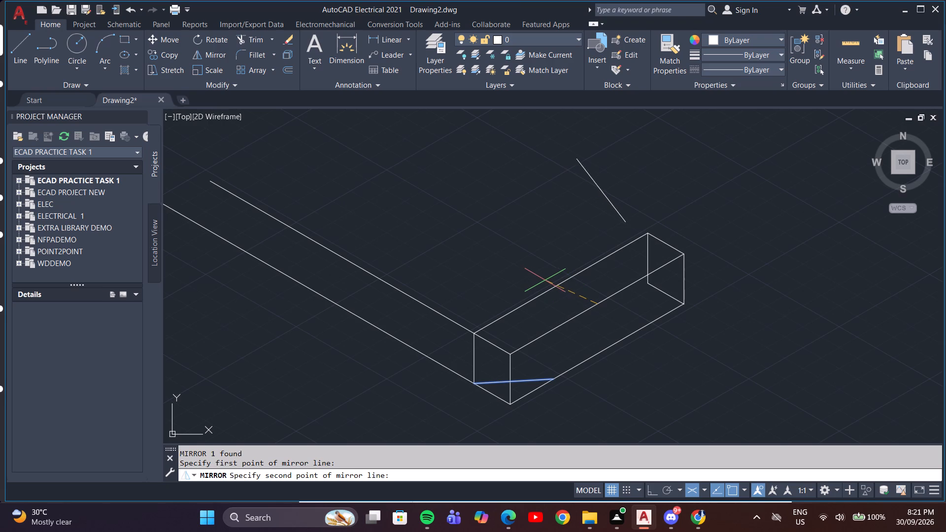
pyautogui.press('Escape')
# Draw a full-length lower edge from the extension's near lower corner to the bottom of its far vertical edge.
pyautogui.moveTo(663, 345); pyautogui.dragTo(501, 346, button='middle')
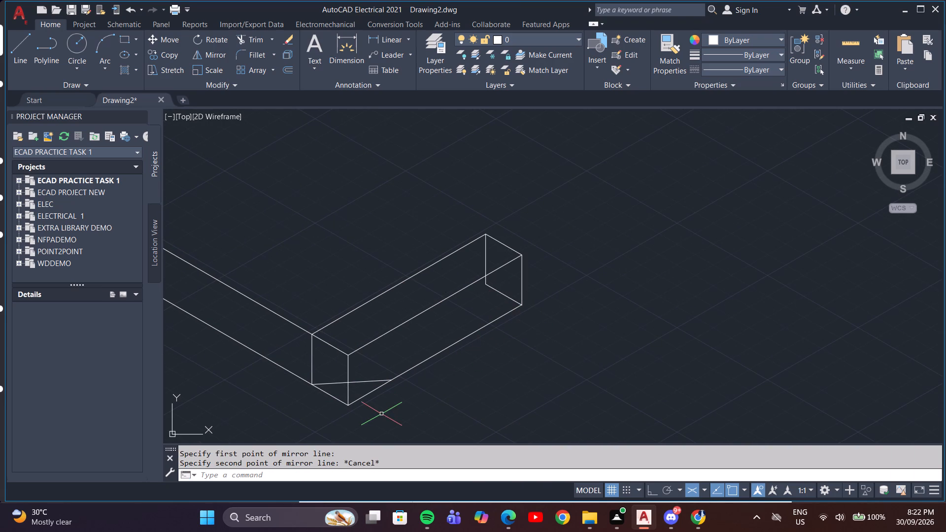
pyautogui.press('l')
pyautogui.press('Return')
pyautogui.scroll(3, 378, 413)
pyautogui.moveTo(253, 389); pyautogui.dragTo(376, 390, button='middle')
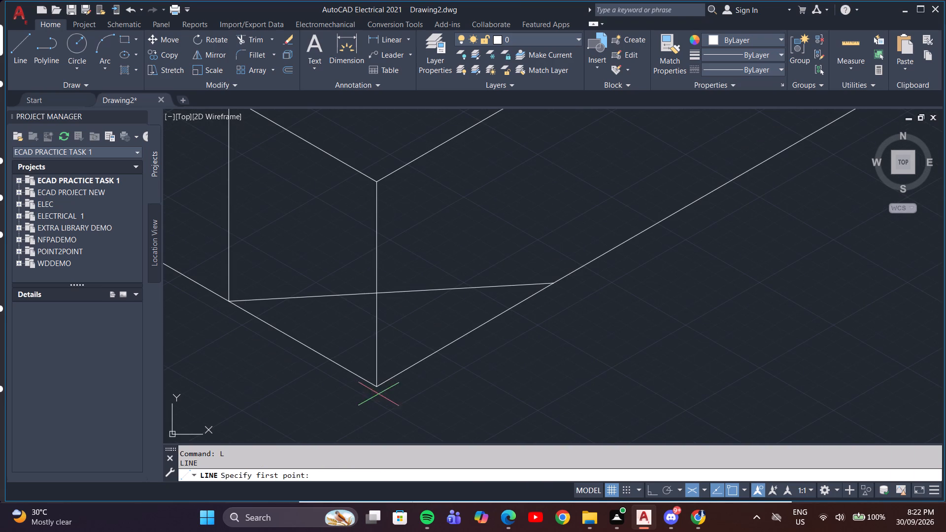
pyautogui.click(375, 387)
pyautogui.moveTo(631, 276); pyautogui.dragTo(362, 529, button='middle')
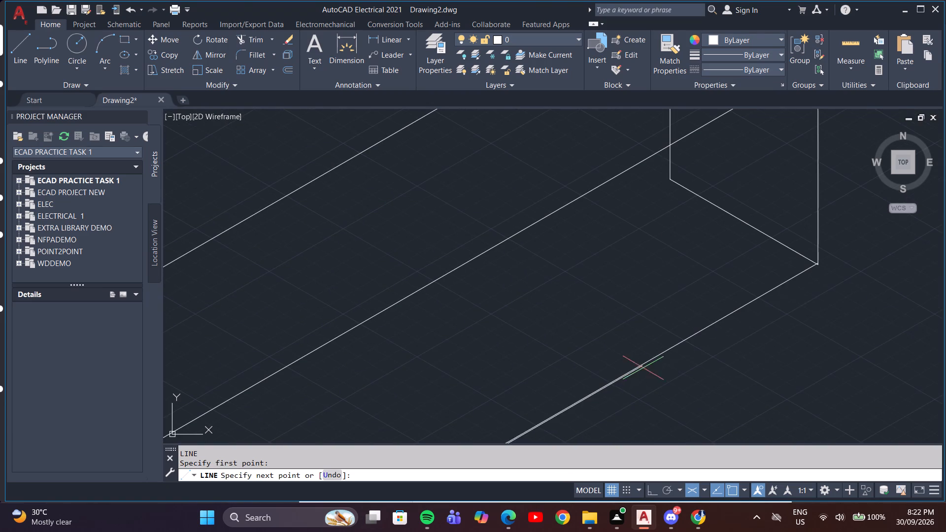
pyautogui.scroll(6, 823, 267)
pyautogui.moveTo(761, 244); pyautogui.dragTo(765, 399, button='middle')
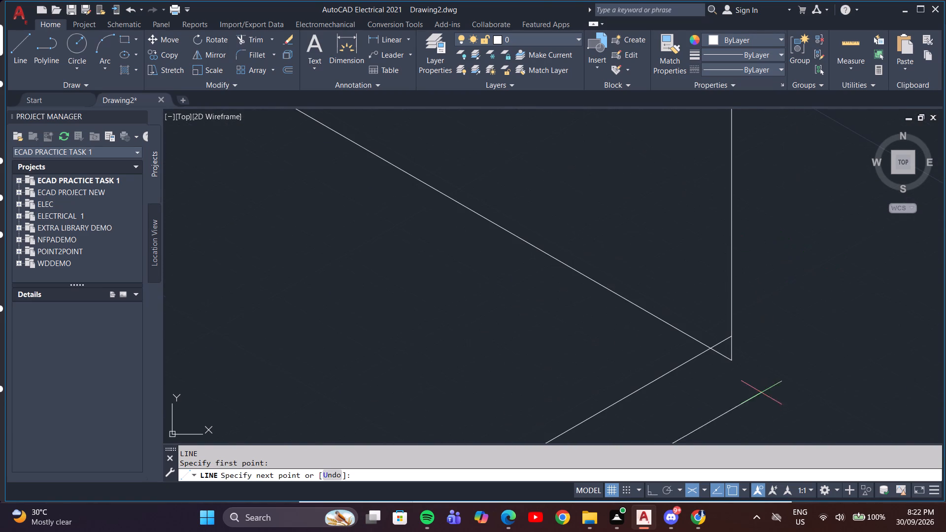
pyautogui.click(732, 360)
pyautogui.scroll(-4, 746, 387)
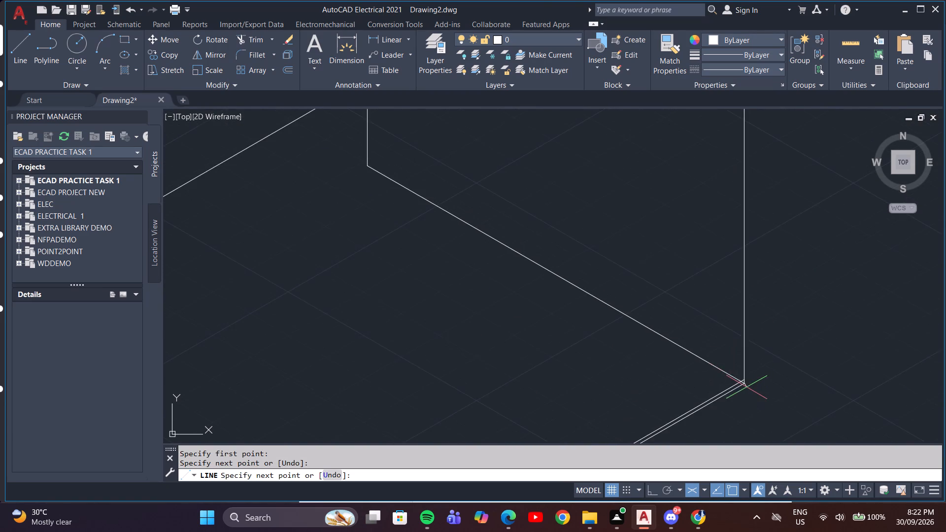
pyautogui.moveTo(752, 384); pyautogui.dragTo(789, 255, button='middle')
pyautogui.press('Escape')
# Delete the old misaligned lower-edge line running beside the new full-length edge toward the far corner.
pyautogui.scroll(2, 750, 326)
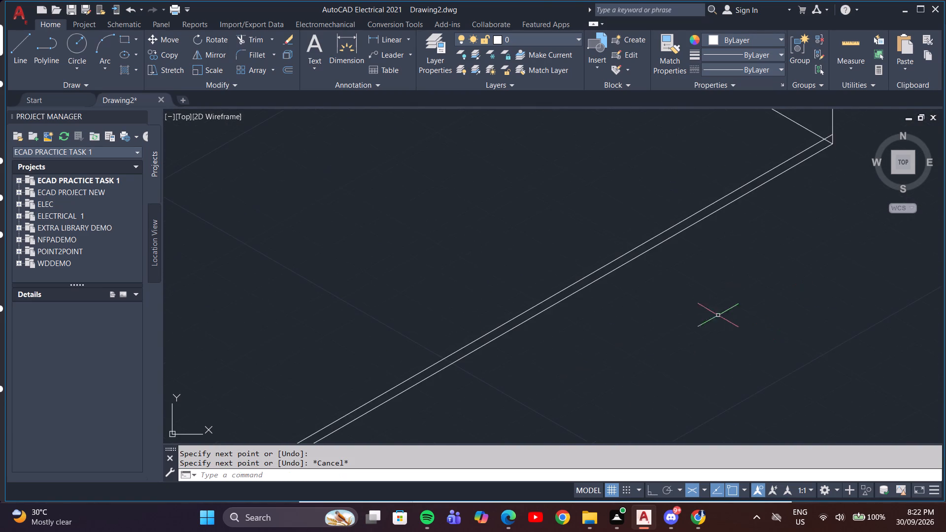
pyautogui.moveTo(649, 288); pyautogui.dragTo(675, 337, button='middle')
pyautogui.scroll(5, 668, 312)
pyautogui.click(531, 259)
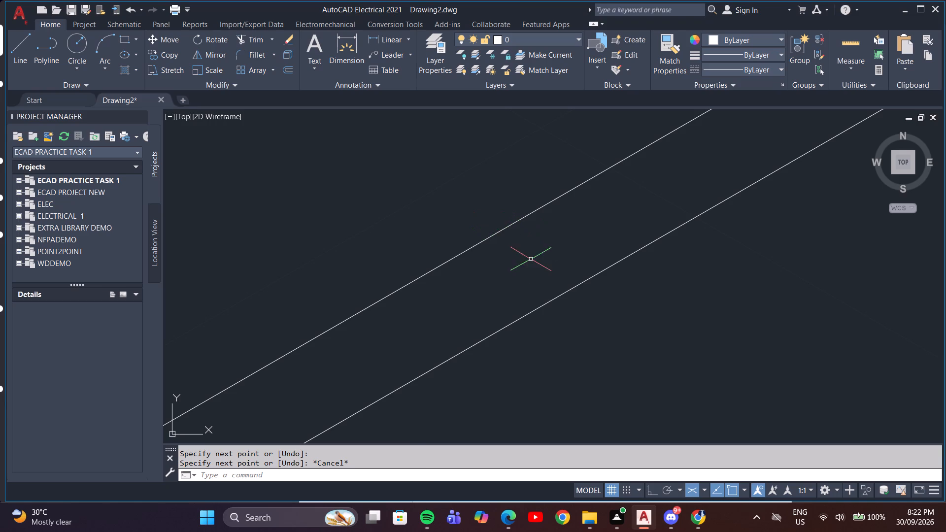
pyautogui.click(479, 224)
pyautogui.press('Delete')
# Delete the old 6-unit line running beside the new lower edge at the extension's near corner.
pyautogui.scroll(-10, 495, 236)
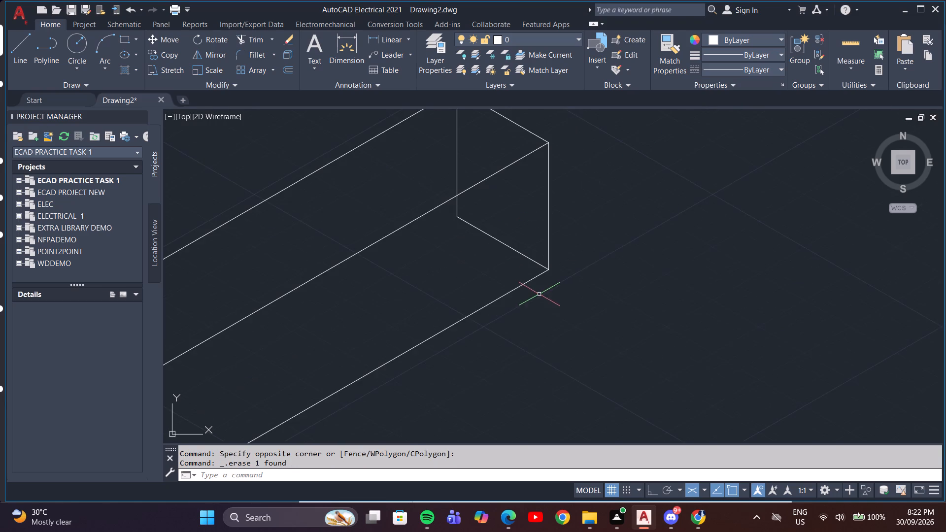
pyautogui.moveTo(527, 302); pyautogui.dragTo(753, 226, button='middle')
pyautogui.moveTo(629, 304); pyautogui.dragTo(737, 225, button='middle')
pyautogui.scroll(4, 561, 310)
pyautogui.moveTo(518, 295); pyautogui.dragTo(524, 295, button='middle')
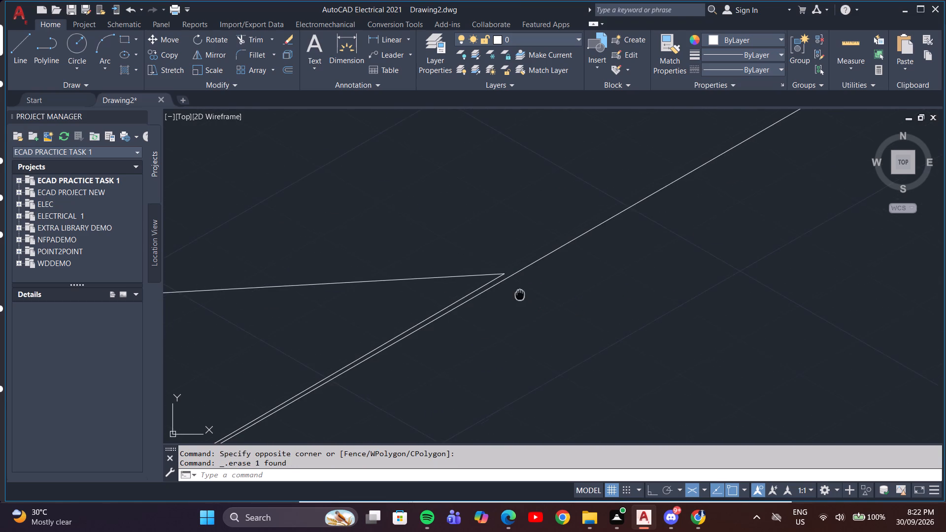
pyautogui.moveTo(524, 295); pyautogui.dragTo(686, 285, button='middle')
pyautogui.scroll(5, 609, 290)
pyautogui.scroll(-1, 612, 293)
pyautogui.click(643, 353)
pyautogui.click(623, 338)
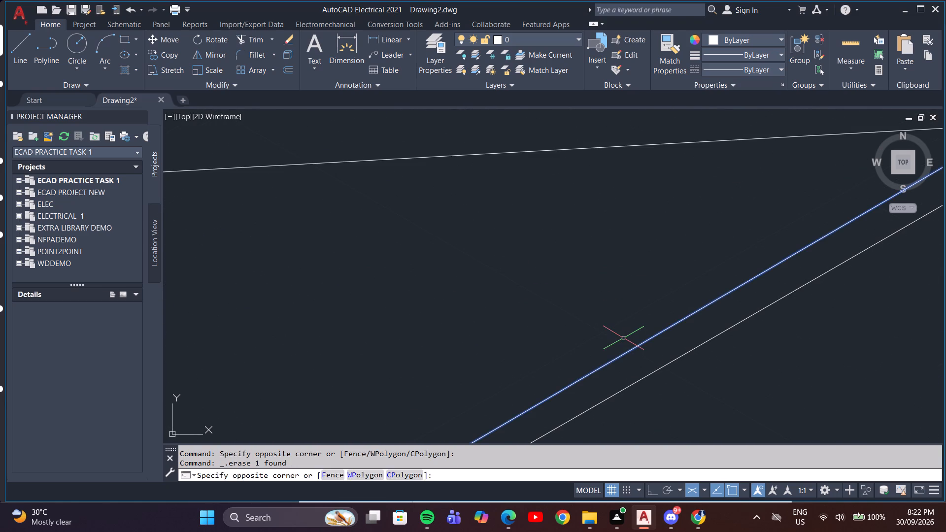
pyautogui.press('Delete')
pyautogui.scroll(-8, 628, 337)
# Delete the diagonal line across the extension's near lower corner.
pyautogui.moveTo(618, 355); pyautogui.dragTo(620, 353, button='middle')
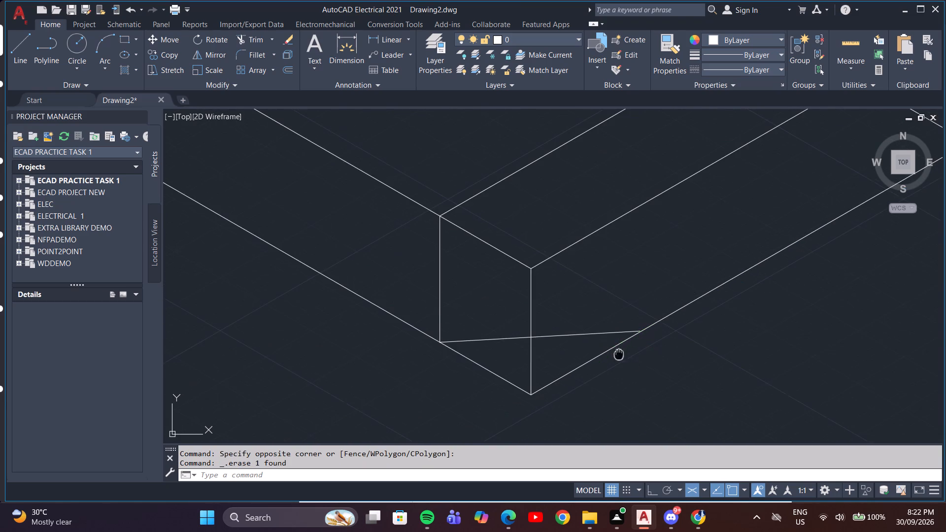
pyautogui.moveTo(620, 353); pyautogui.dragTo(689, 326, button='middle')
pyautogui.moveTo(642, 317); pyautogui.dragTo(643, 310)
pyautogui.click(644, 288)
pyautogui.press('Delete')
pyautogui.click(644, 299)
pyautogui.click(637, 312)
pyautogui.press('Delete')
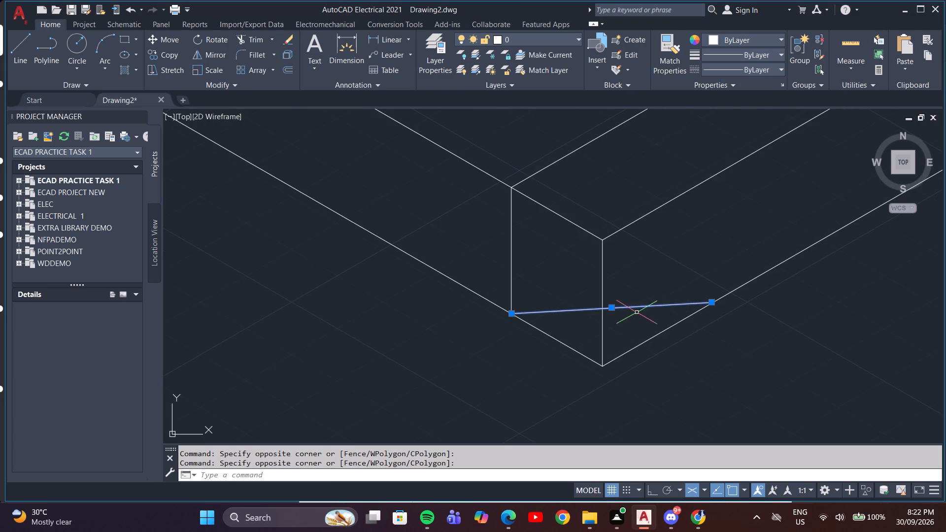
# Draw a 6-unit line from the near lower corner along the extension's lower edge, continuing with a short outward segment.
pyautogui.scroll(5, 630, 337)
pyautogui.moveTo(516, 405); pyautogui.dragTo(607, 70, button='middle')
pyautogui.scroll(1, 601, 91)
pyautogui.scroll(1, 445, 298)
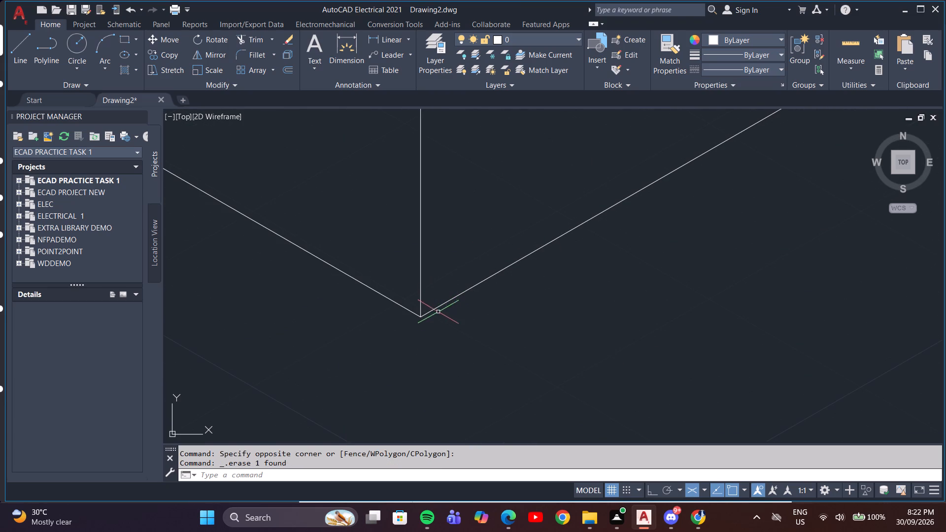
pyautogui.press('l')
pyautogui.press('Return')
pyautogui.scroll(-3, 449, 347)
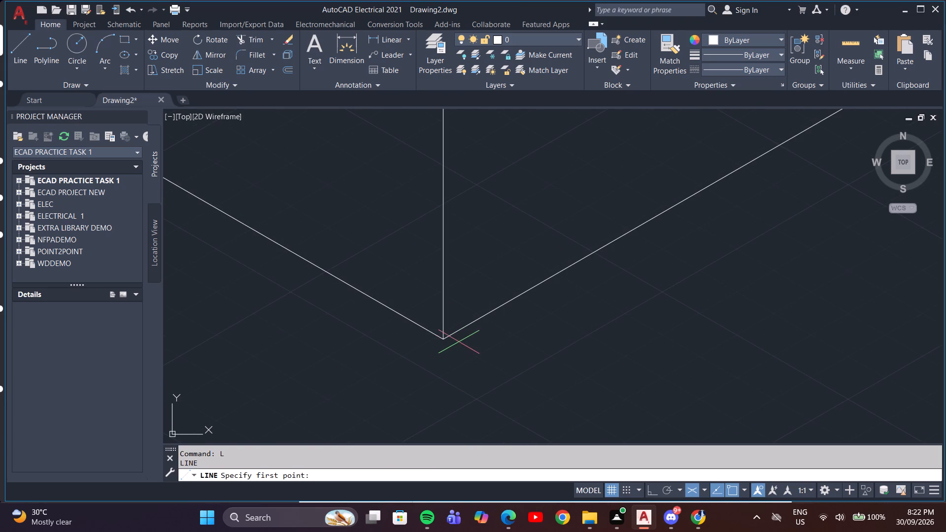
pyautogui.click(443, 339)
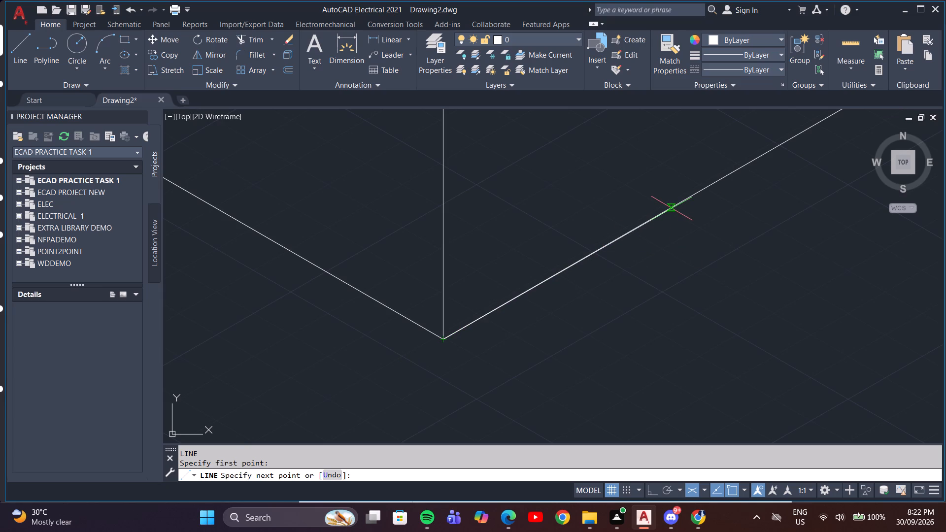
pyautogui.press('6')
pyautogui.press('Return')
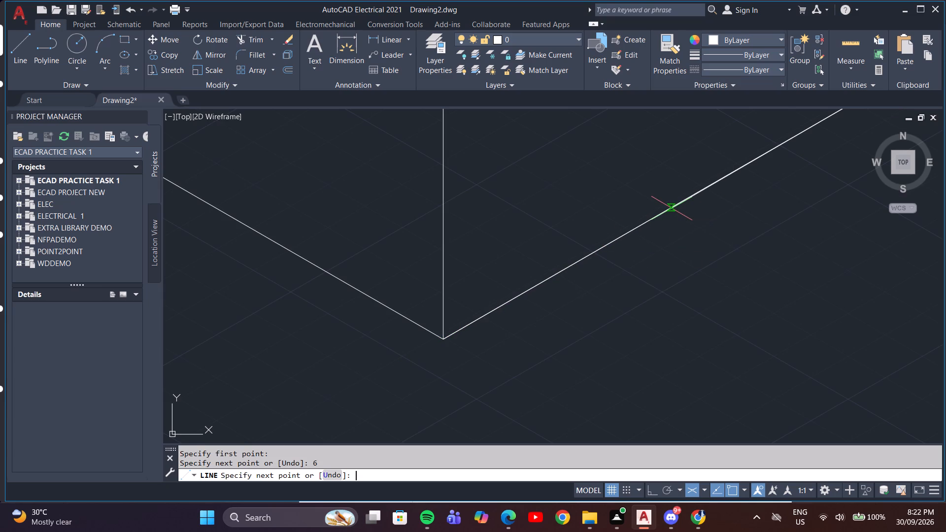
pyautogui.scroll(-3, 777, 240)
pyautogui.moveTo(778, 238); pyautogui.dragTo(684, 276, button='middle')
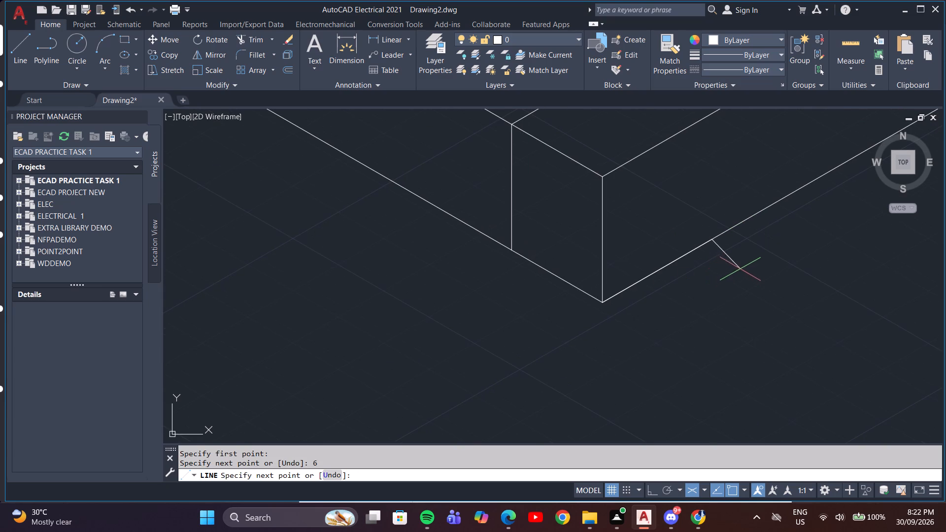
pyautogui.click(743, 260)
pyautogui.press('Escape')
# Draw a diagonal line from the lower end of the base-extension junction's vertical edge to the new 6-unit point.
pyautogui.press('l')
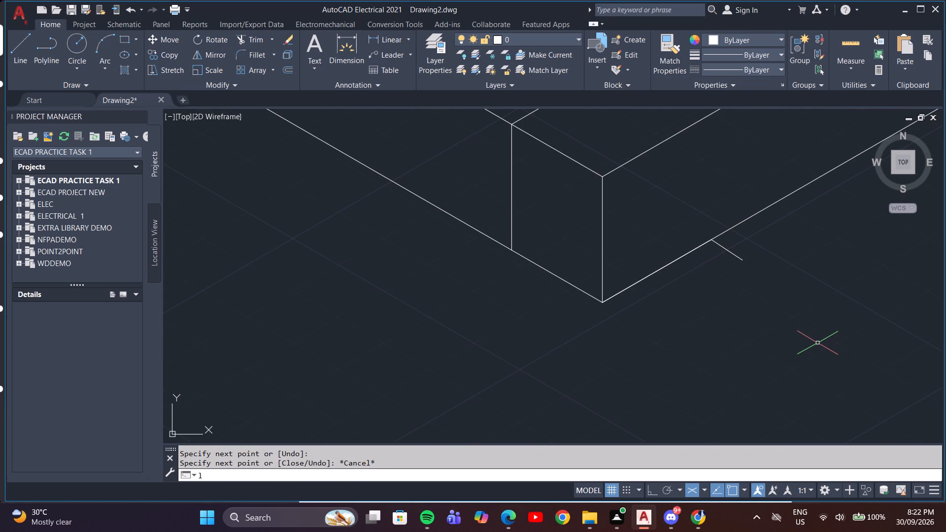
pyautogui.press('Return')
pyautogui.click(510, 249)
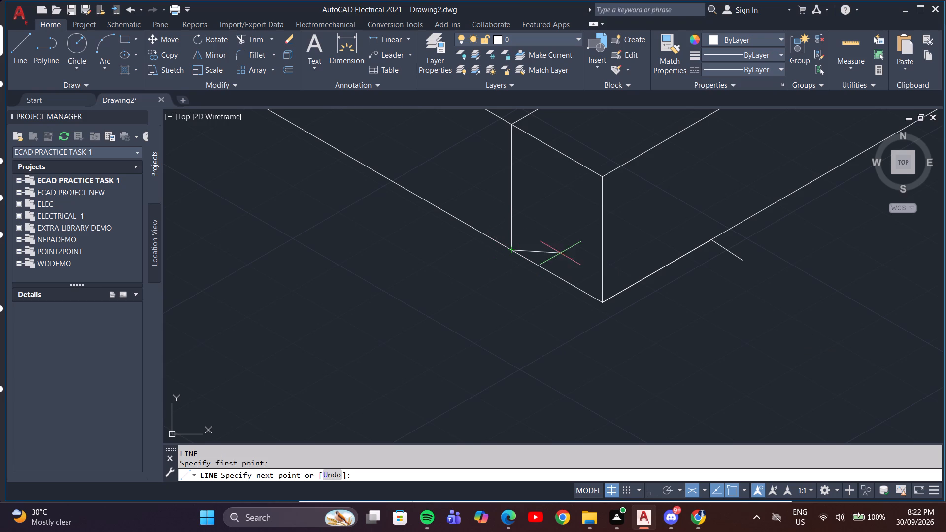
pyautogui.click(713, 240)
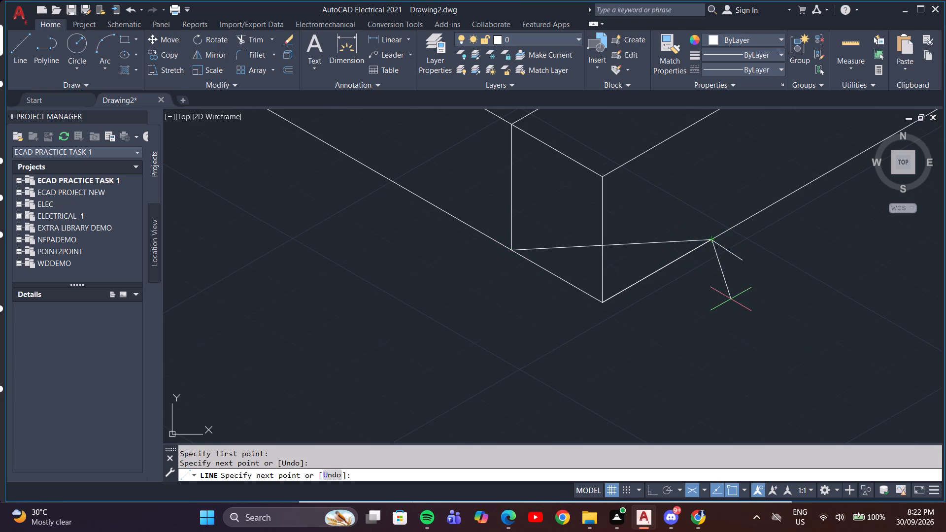
pyautogui.press('Escape')
# Trim away the short outward segment at the 6-unit point on the extension's lower edge.
pyautogui.write('tr')
pyautogui.press('Return')
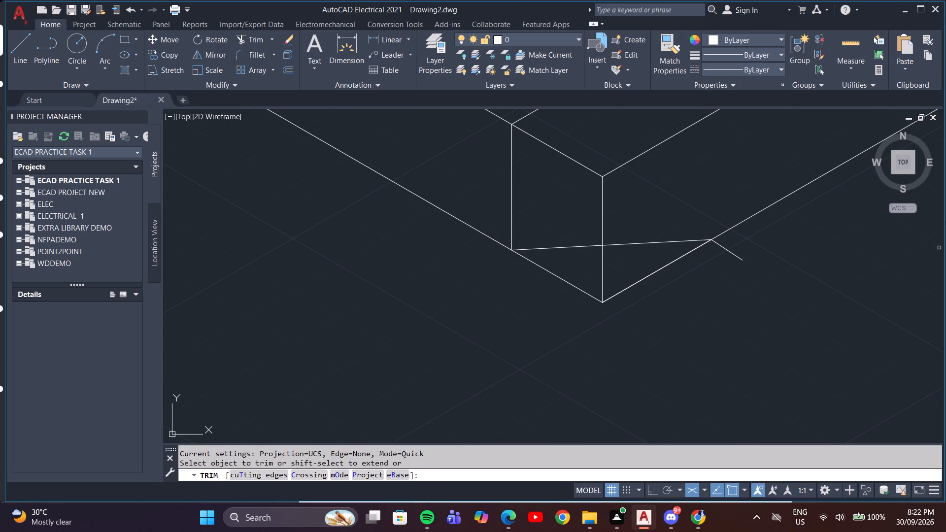
pyautogui.click(759, 232)
pyautogui.click(738, 265)
pyautogui.scroll(-4, 743, 266)
pyautogui.moveTo(748, 264); pyautogui.dragTo(539, 321, button='middle')
pyautogui.scroll(3, 549, 312)
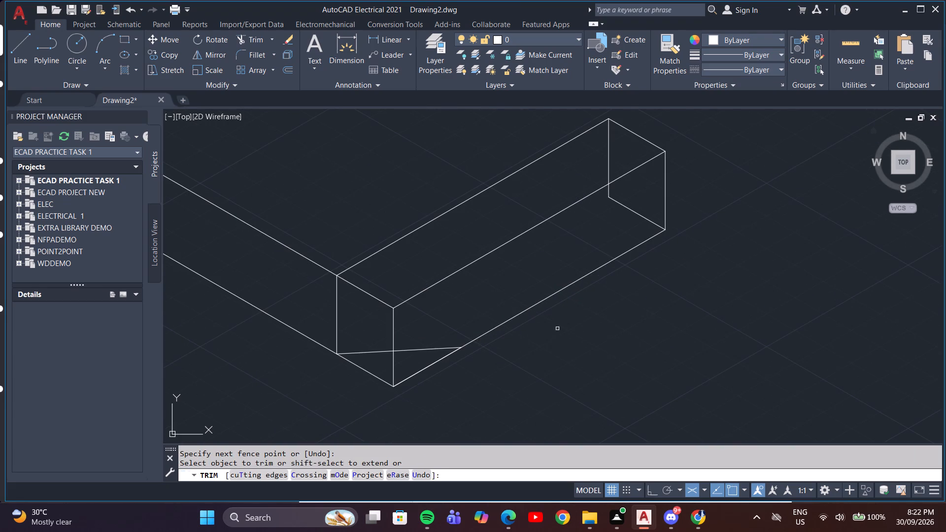
pyautogui.press('Escape')
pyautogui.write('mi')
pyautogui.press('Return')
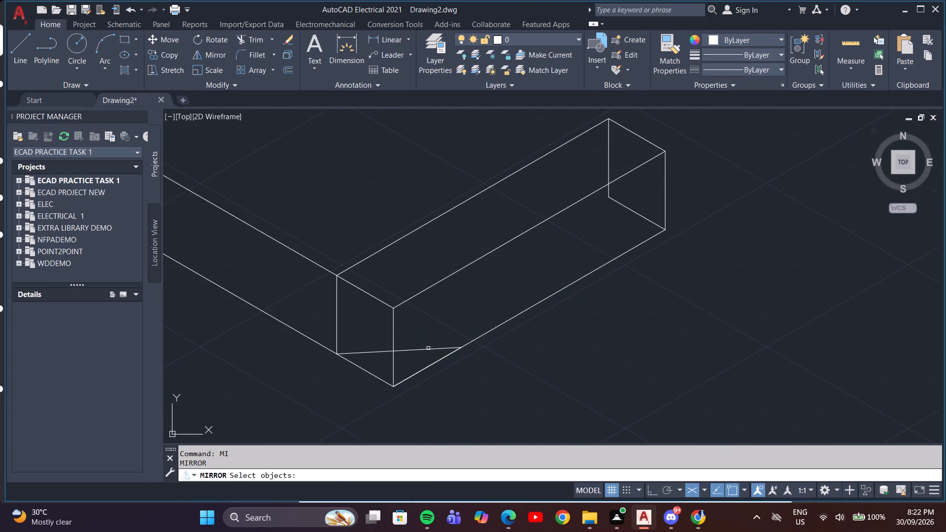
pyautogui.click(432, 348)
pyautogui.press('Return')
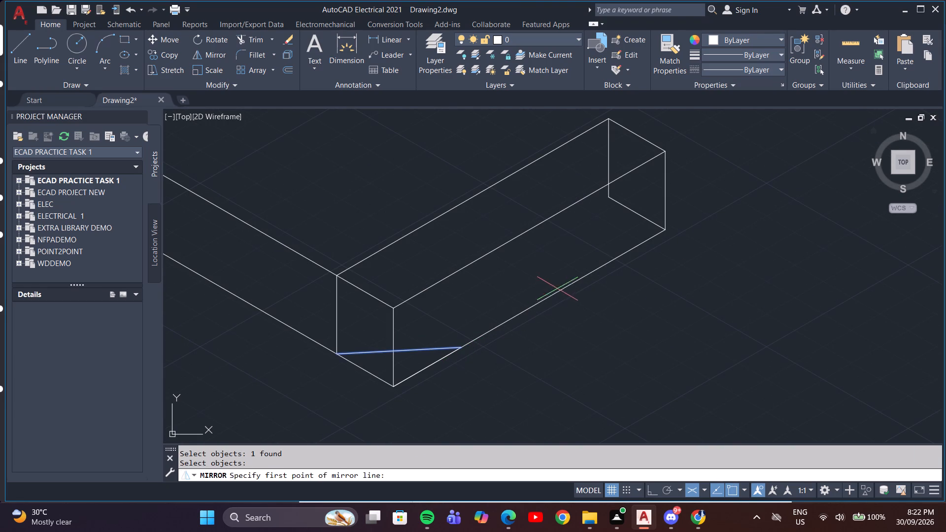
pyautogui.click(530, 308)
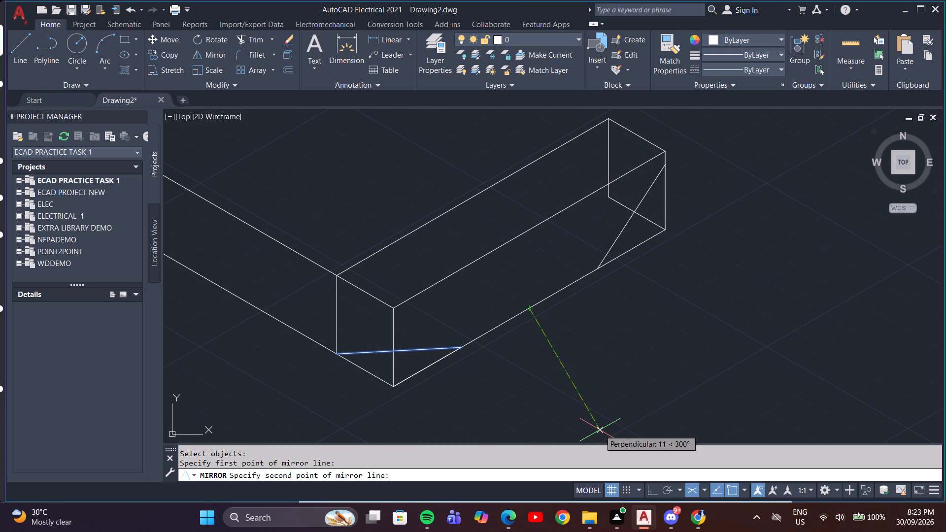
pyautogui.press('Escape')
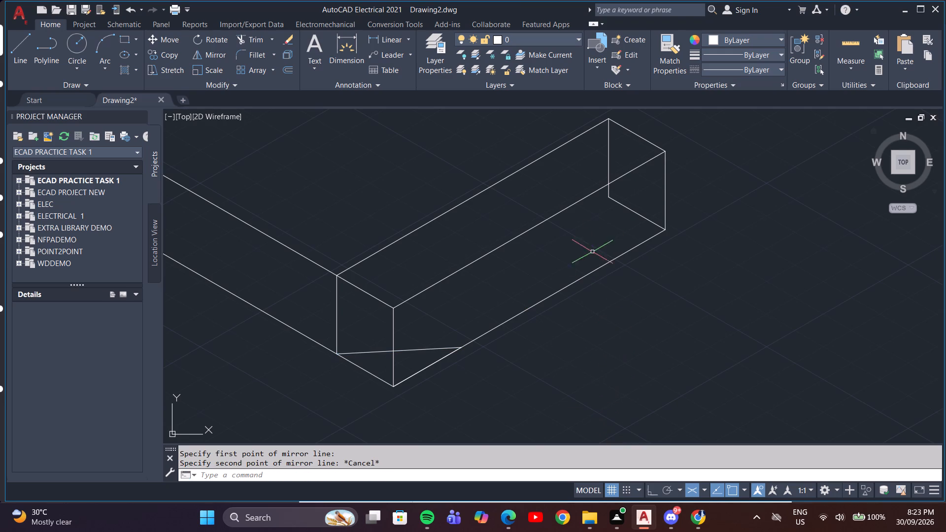
# Draw a 6-unit line from the extension's far lower corner back along its lower edge, continuing with a short outward segment.
pyautogui.press('l')
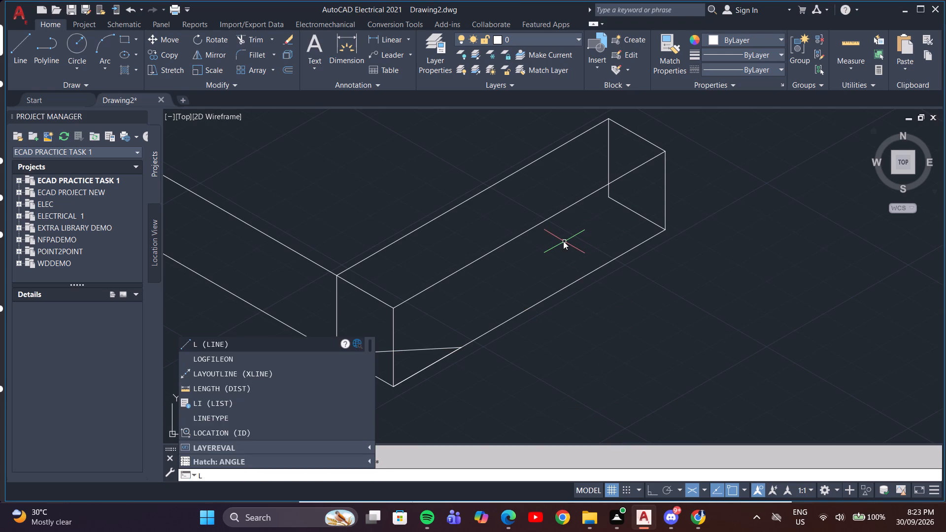
pyautogui.press('Return')
pyautogui.click(664, 230)
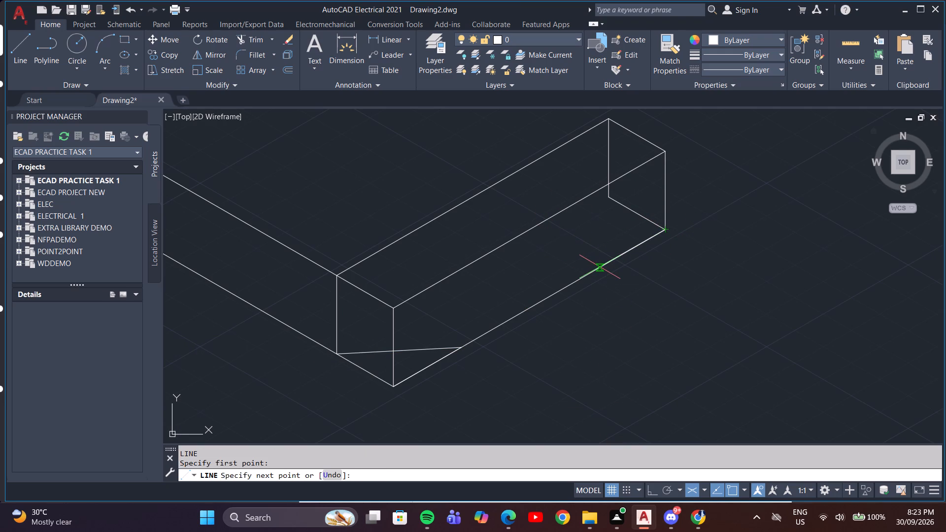
pyautogui.press('6')
pyautogui.press('Return')
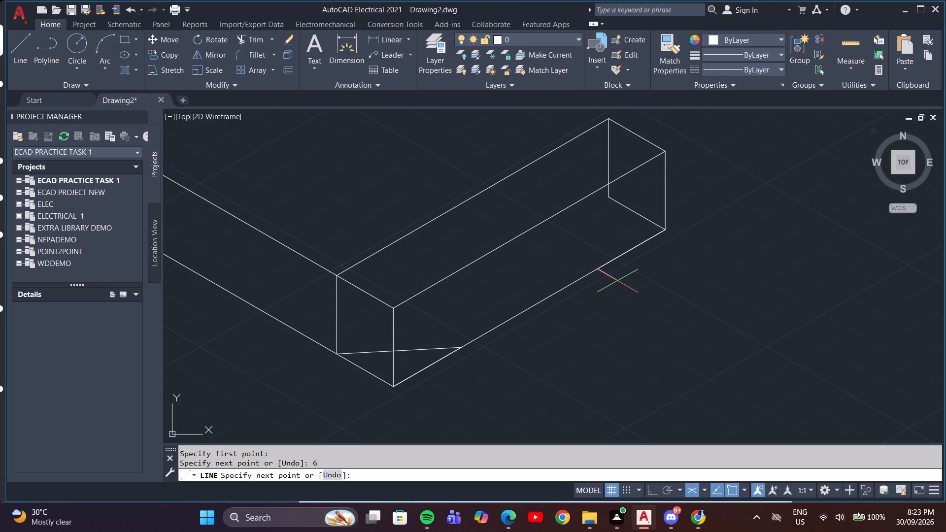
pyautogui.click(620, 282)
pyautogui.press('Escape')
# Draw a diagonal line from the lower end of the far inner vertical edge to the far 6-unit point.
pyautogui.press('l')
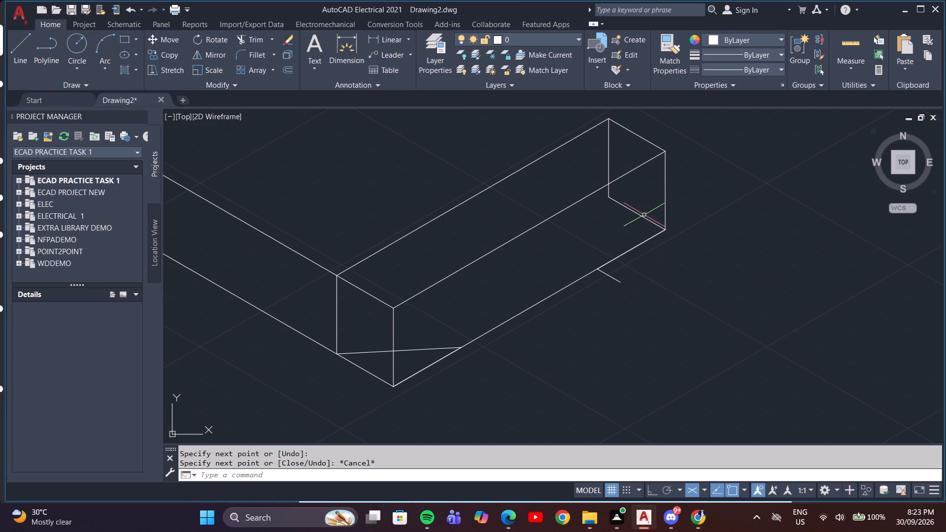
pyautogui.press('Return')
pyautogui.click(609, 198)
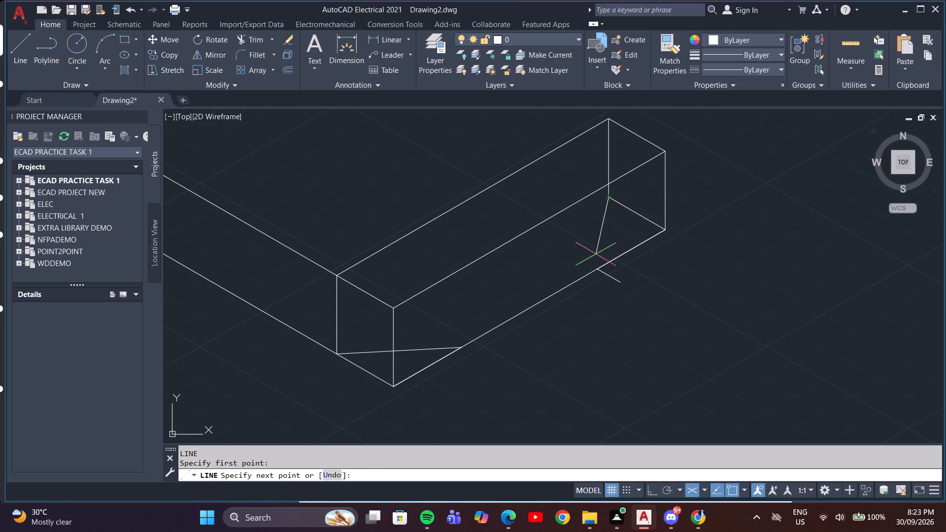
pyautogui.click(597, 270)
pyautogui.press('Escape')
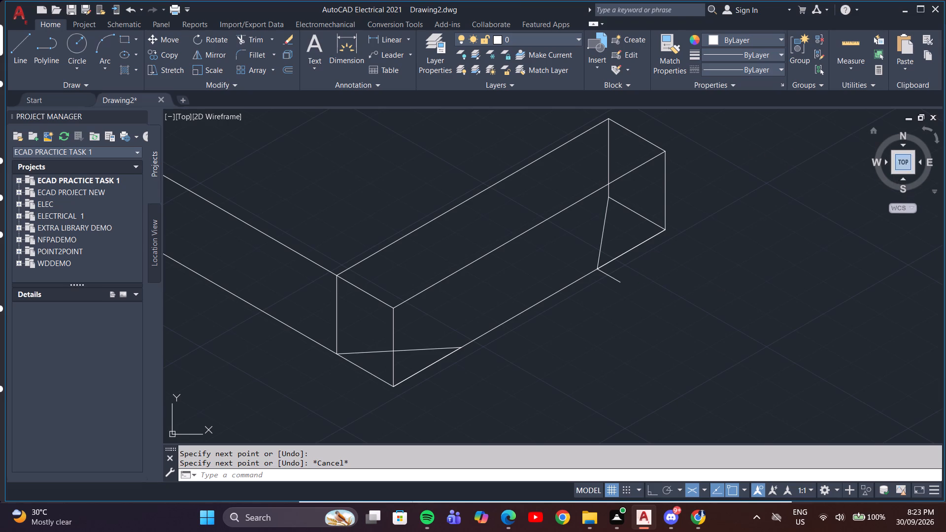
pyautogui.press('Escape')
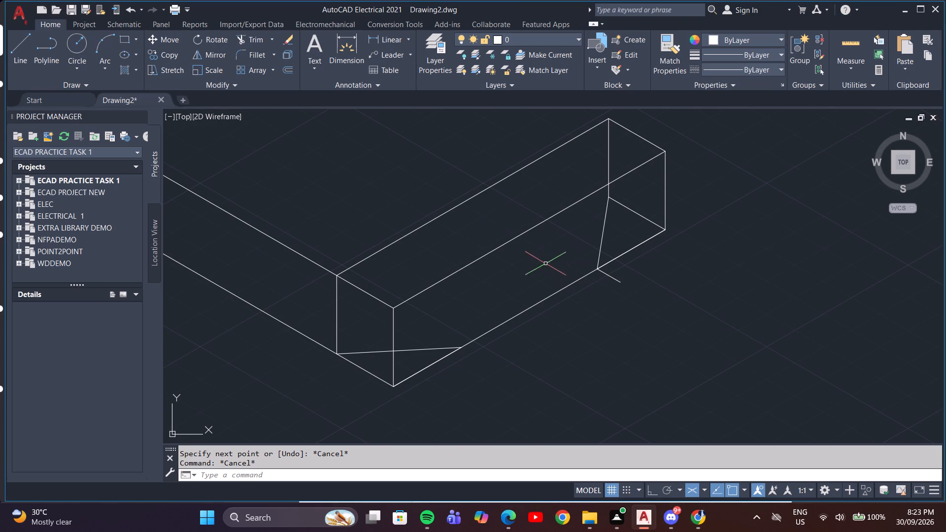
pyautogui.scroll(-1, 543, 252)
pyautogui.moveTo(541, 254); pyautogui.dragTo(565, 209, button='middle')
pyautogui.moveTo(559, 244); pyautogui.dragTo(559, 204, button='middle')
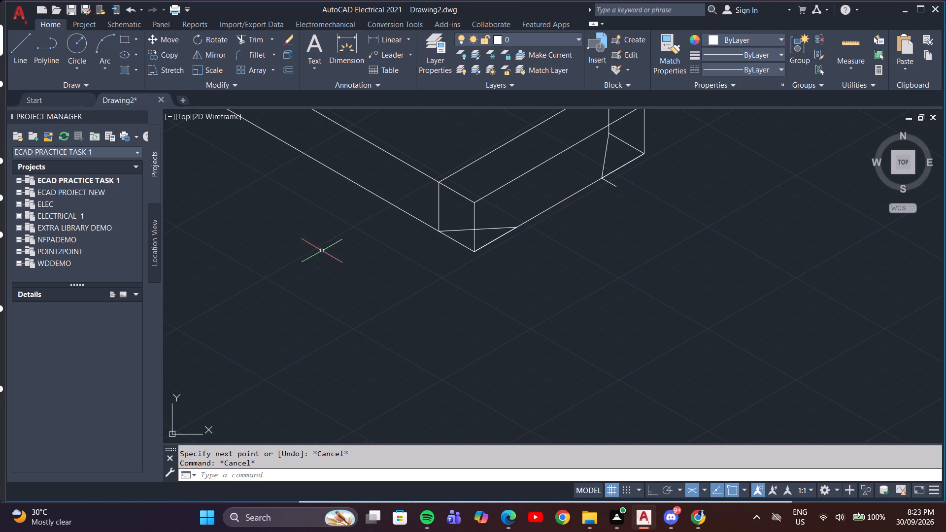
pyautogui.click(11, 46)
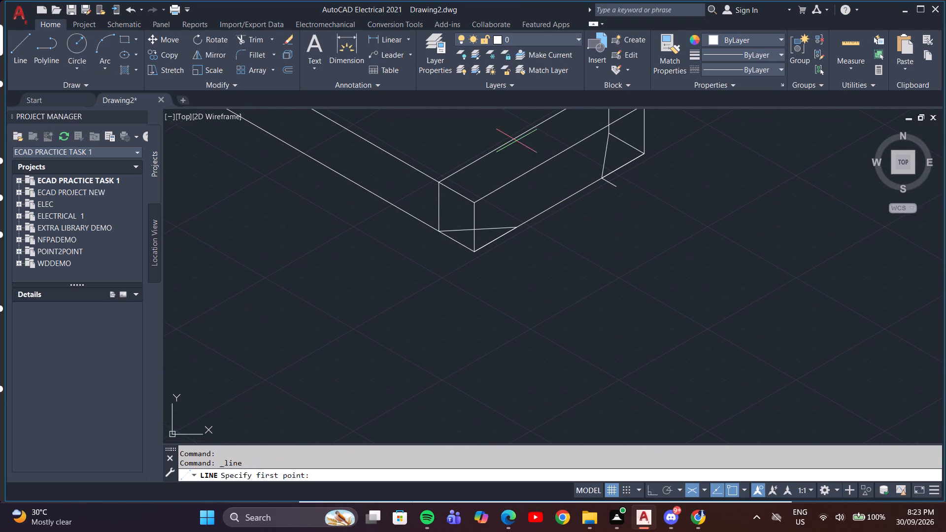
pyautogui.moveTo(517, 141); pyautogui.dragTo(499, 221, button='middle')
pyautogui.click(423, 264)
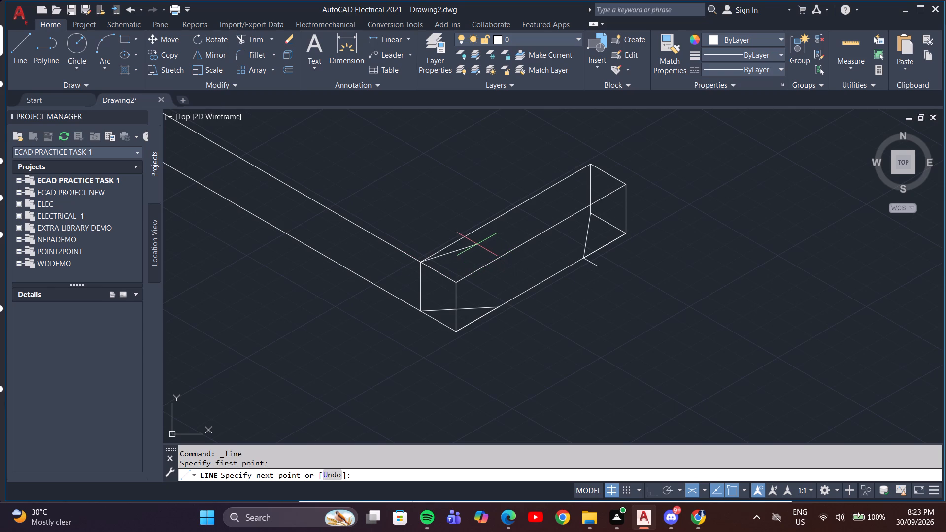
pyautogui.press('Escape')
# Draw a vertical line from the near 6-unit point up to the extension's outer upper edge.
pyautogui.press('l')
pyautogui.press('Return')
pyautogui.scroll(3, 506, 315)
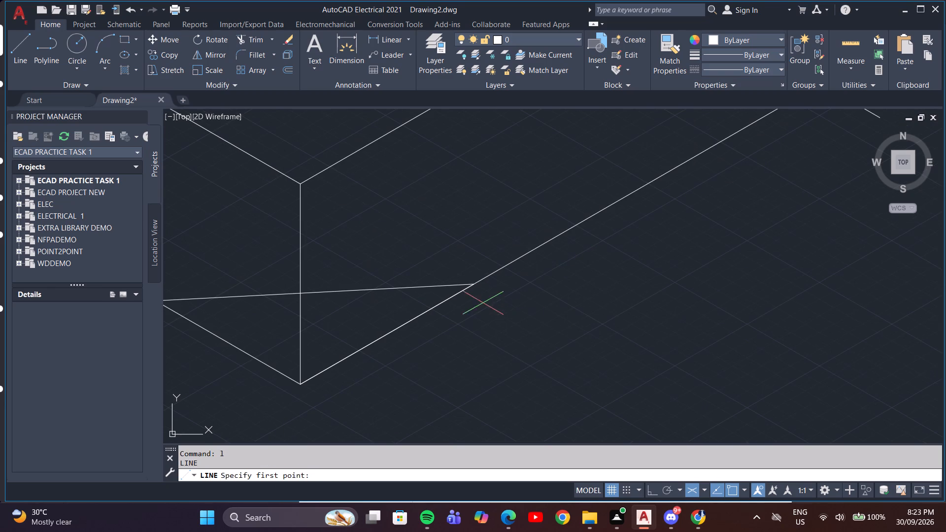
pyautogui.click(474, 285)
pyautogui.moveTo(446, 147); pyautogui.dragTo(449, 247, button='middle')
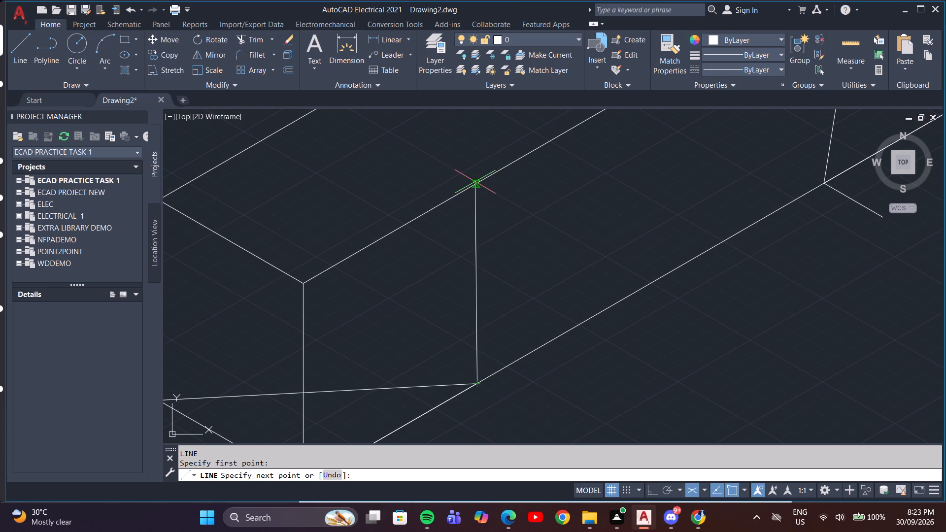
pyautogui.click(475, 182)
pyautogui.press('Escape')
# Draw a diagonal line from the upper end of the base-extension junction's vertical edge to the top of the new vertical line.
pyautogui.moveTo(448, 287); pyautogui.dragTo(634, 237, button='middle')
pyautogui.scroll(-1, 448, 287)
pyautogui.moveTo(575, 266); pyautogui.dragTo(567, 335, button='middle')
pyautogui.press('l')
pyautogui.press('Return')
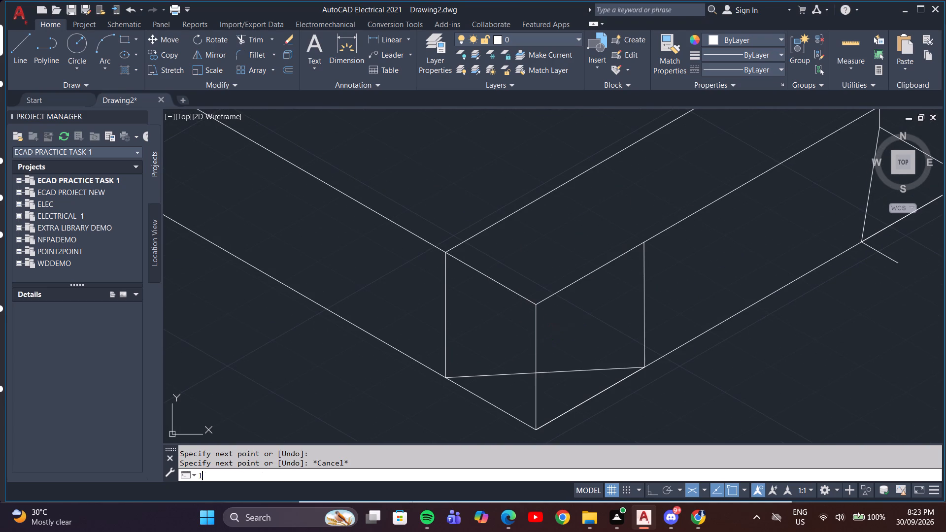
pyautogui.click(446, 251)
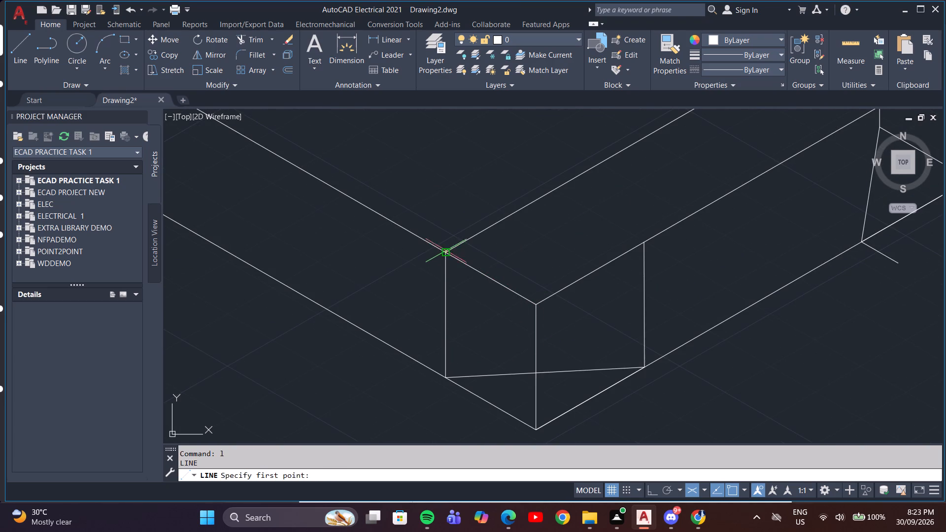
pyautogui.click(641, 242)
pyautogui.press('Escape')
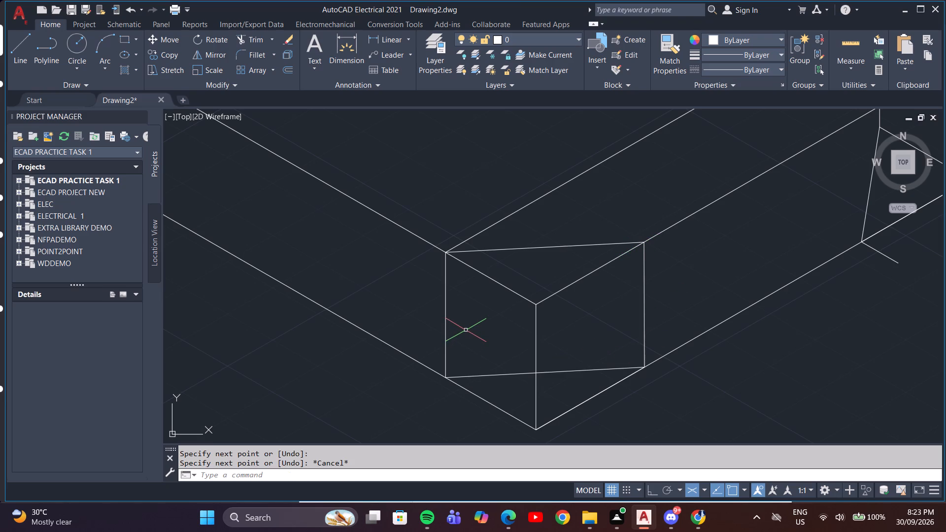
# Trim away the upper, vertical and lower edges of the extension's near corner outside the diagonal face.
pyautogui.write('tr')
pyautogui.press('Return')
pyautogui.click(511, 291)
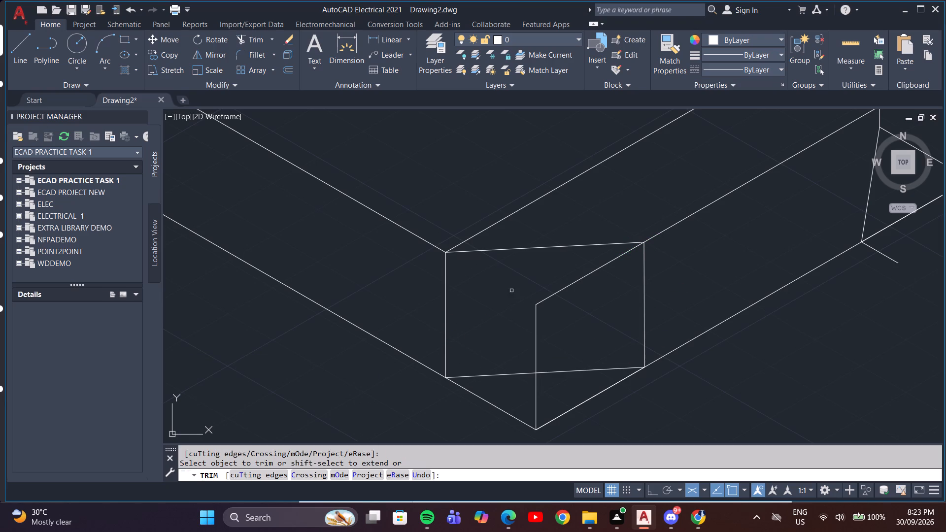
pyautogui.click(544, 298)
pyautogui.click(542, 327)
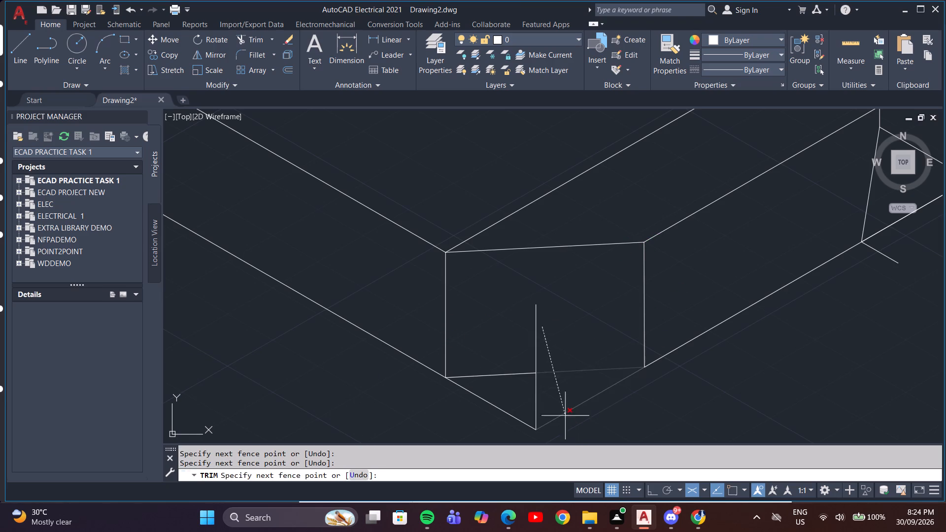
pyautogui.moveTo(549, 337); pyautogui.dragTo(545, 337)
pyautogui.click(511, 346)
pyautogui.click(548, 348)
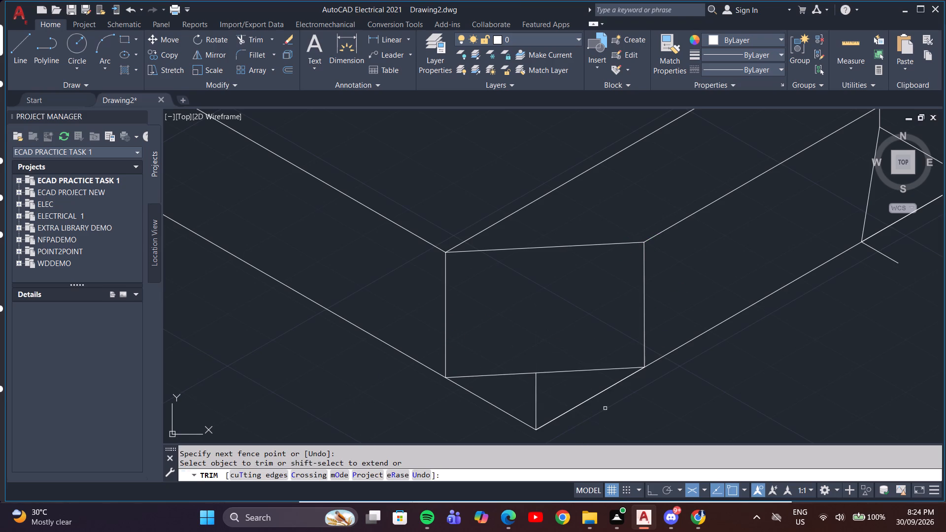
pyautogui.moveTo(607, 420); pyautogui.dragTo(599, 418)
pyautogui.click(489, 419)
pyautogui.scroll(-2, 510, 419)
pyautogui.moveTo(597, 366); pyautogui.dragTo(470, 360, button='middle')
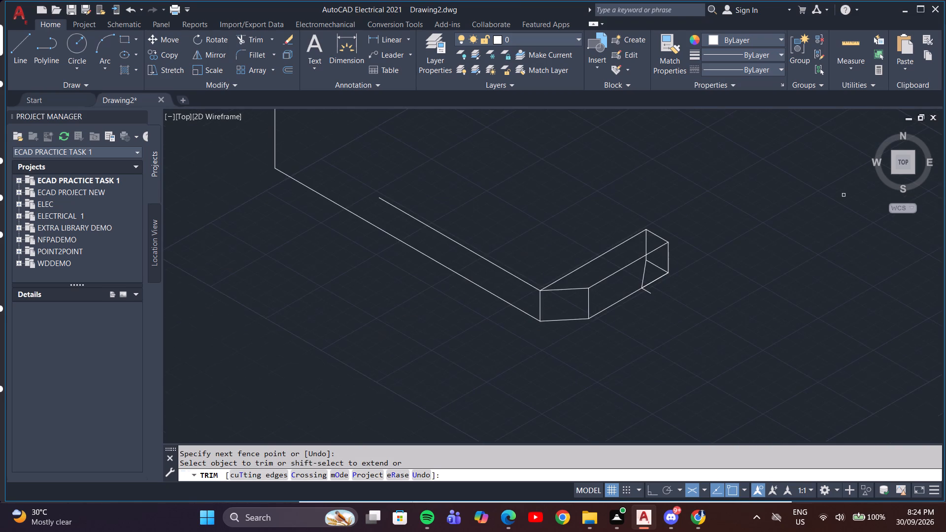
# Trim away the short outward segment at the far 6-unit point on the extension's lower edge.
pyautogui.scroll(-1, 844, 195)
pyautogui.scroll(-1, 722, 250)
pyautogui.moveTo(722, 250); pyautogui.dragTo(670, 332, button='middle')
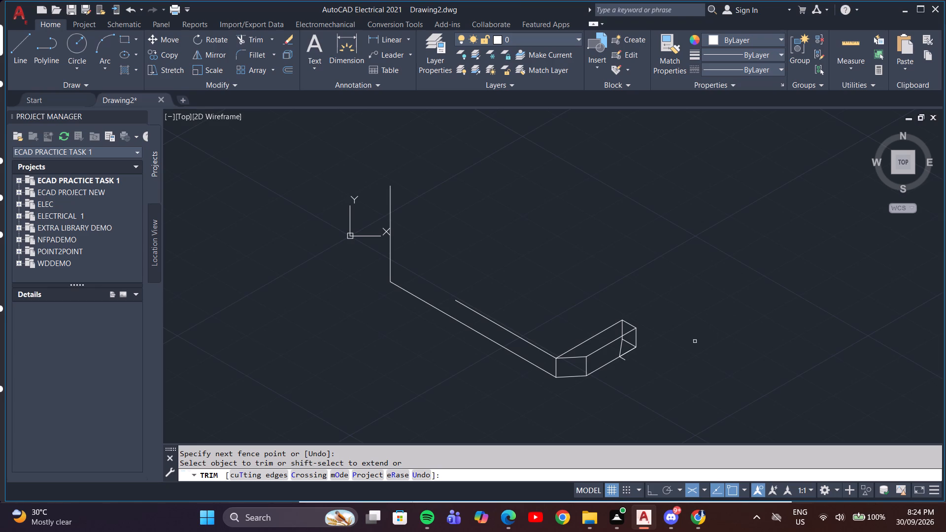
pyautogui.moveTo(668, 346); pyautogui.dragTo(622, 308, button='middle')
pyautogui.scroll(4, 587, 326)
pyautogui.click(528, 285)
pyautogui.click(507, 307)
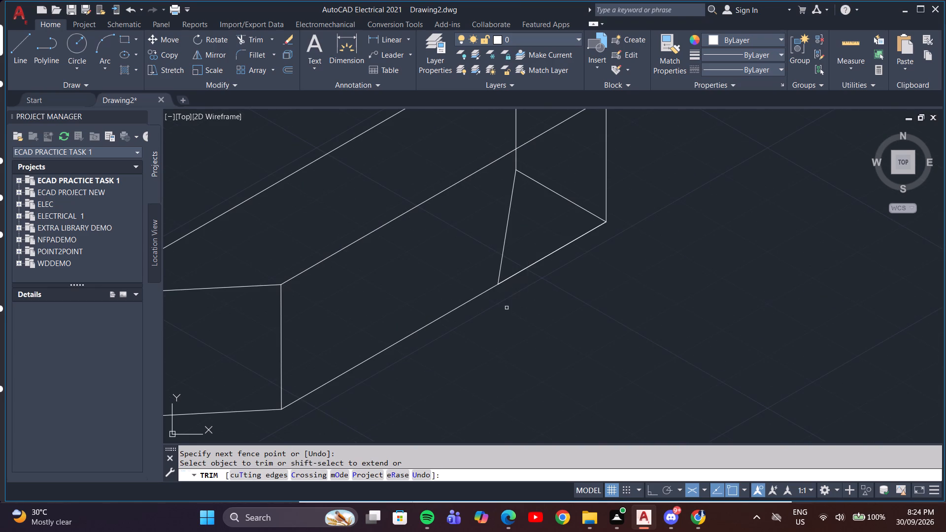
# Trim the extension's outer upper edge between the far inner vertical edge and the far upper corner.
pyautogui.scroll(-2, 516, 309)
pyautogui.moveTo(578, 318); pyautogui.dragTo(583, 342, button='middle')
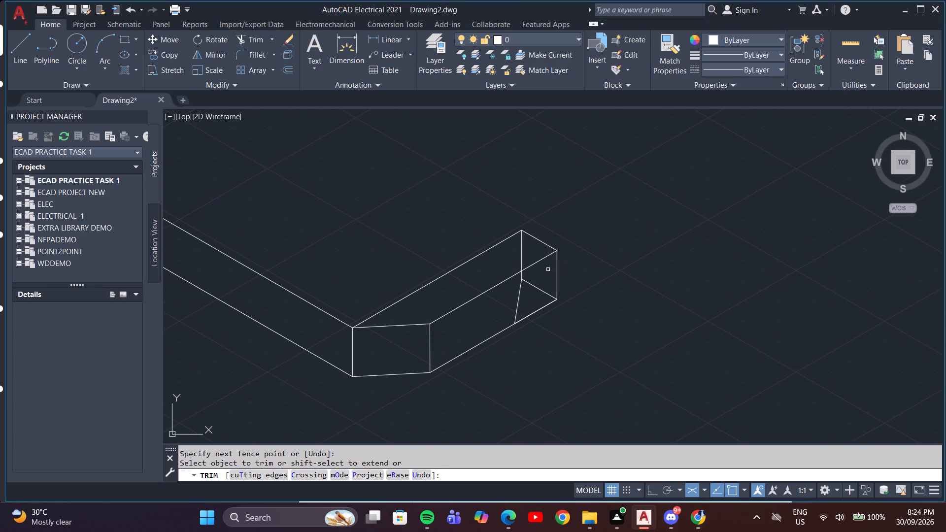
pyautogui.click(536, 262)
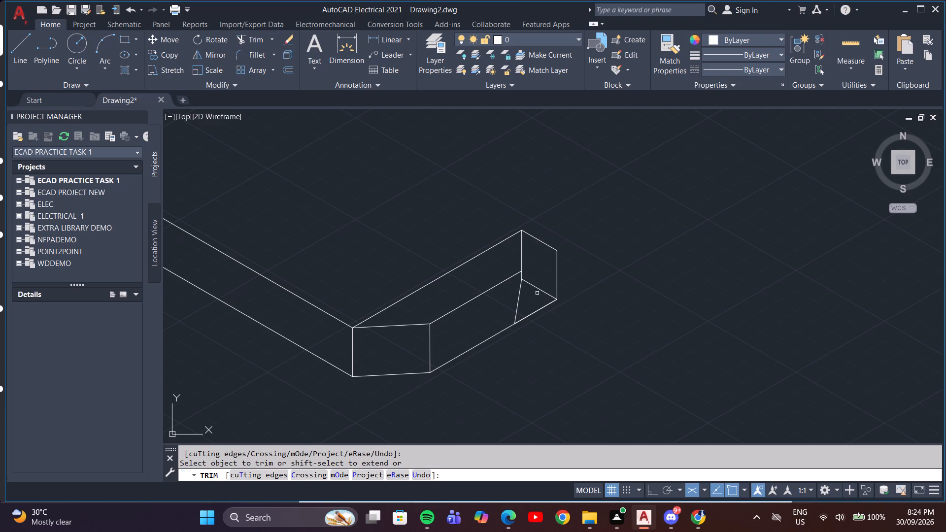
pyautogui.moveTo(536, 319); pyautogui.dragTo(526, 290, button='middle')
pyautogui.scroll(3, 419, 283)
pyautogui.moveTo(521, 302); pyautogui.dragTo(512, 344, button='middle')
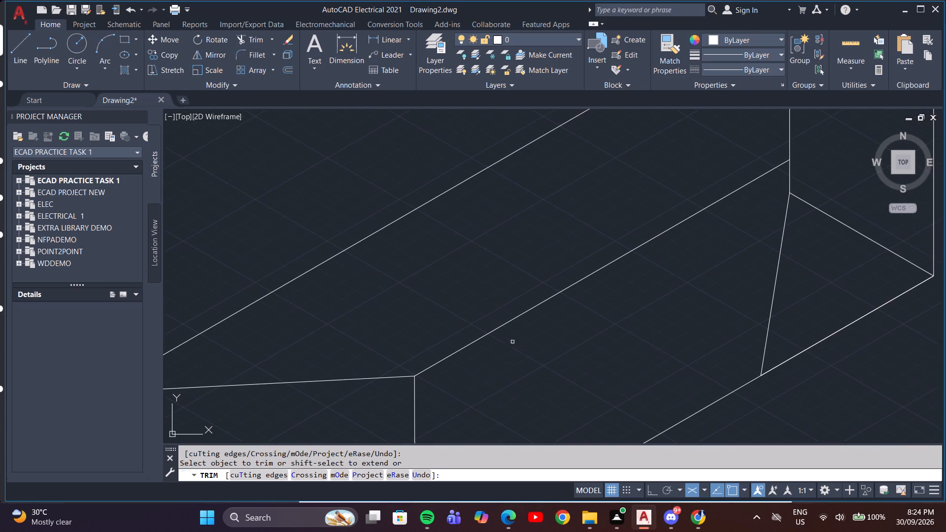
pyautogui.scroll(-2, 521, 331)
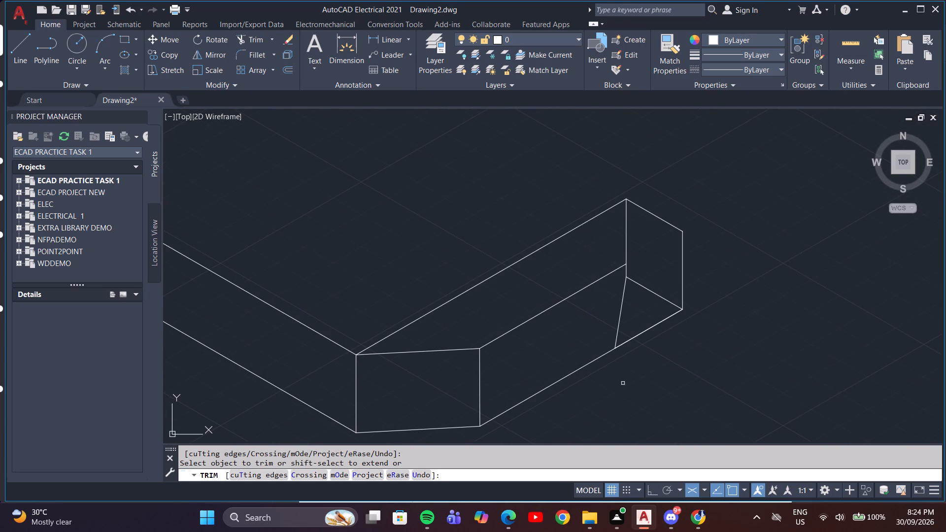
pyautogui.press('Escape')
# Draw a vertical line from the far 6-unit point on the extension's lower edge up to its outer upper edge.
pyautogui.press('l')
pyautogui.press('Return')
pyautogui.click(612, 349)
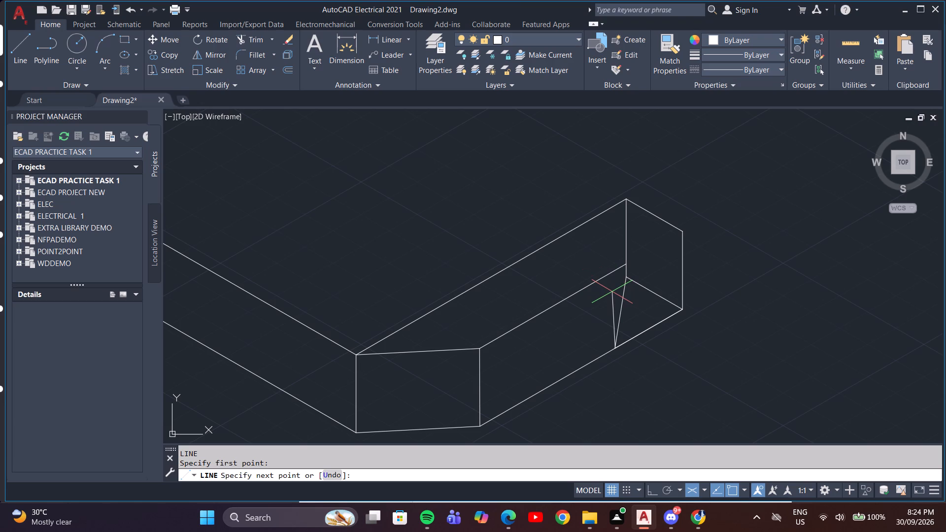
pyautogui.press('F5')
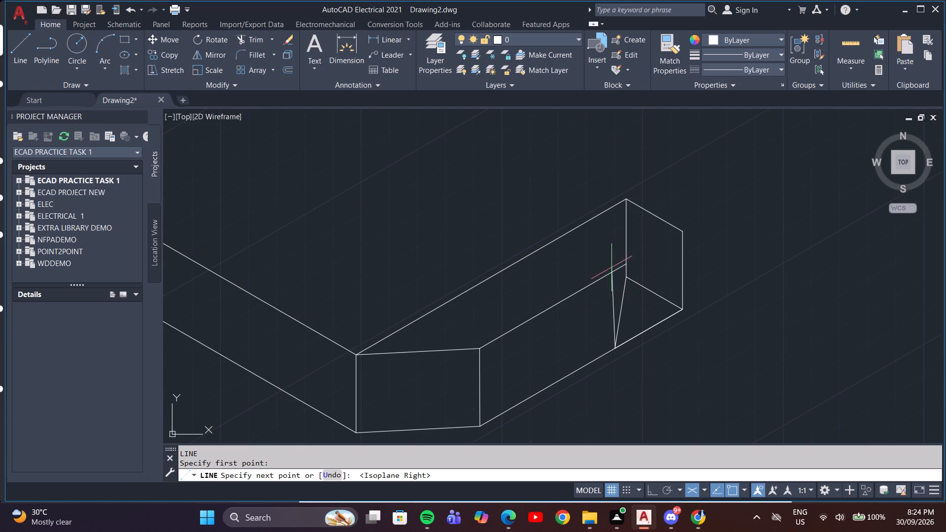
pyautogui.press('F5')
pyautogui.press('F5')
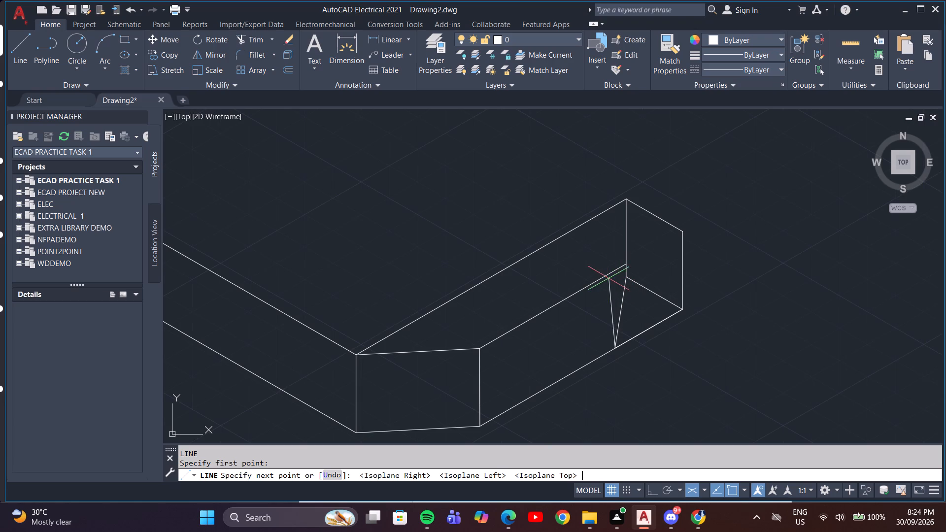
pyautogui.press('F5')
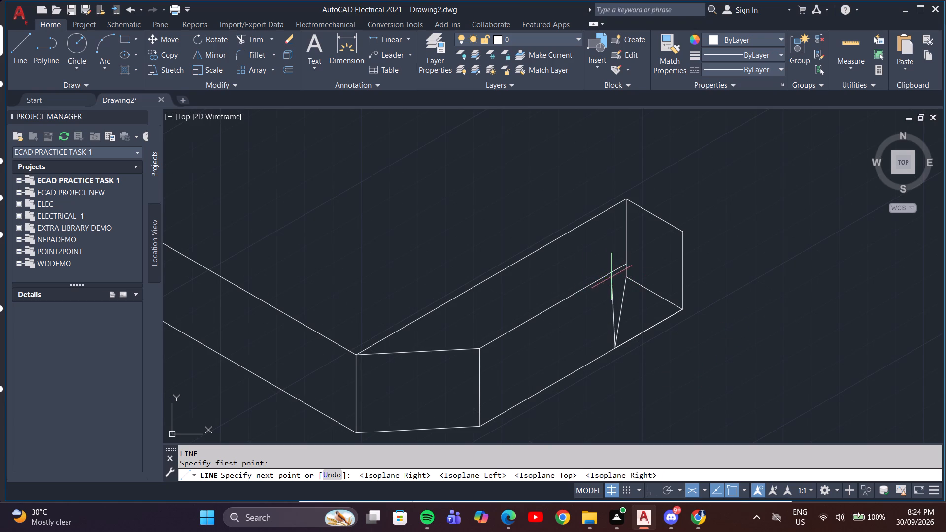
pyautogui.press('F5')
pyautogui.press('F5')
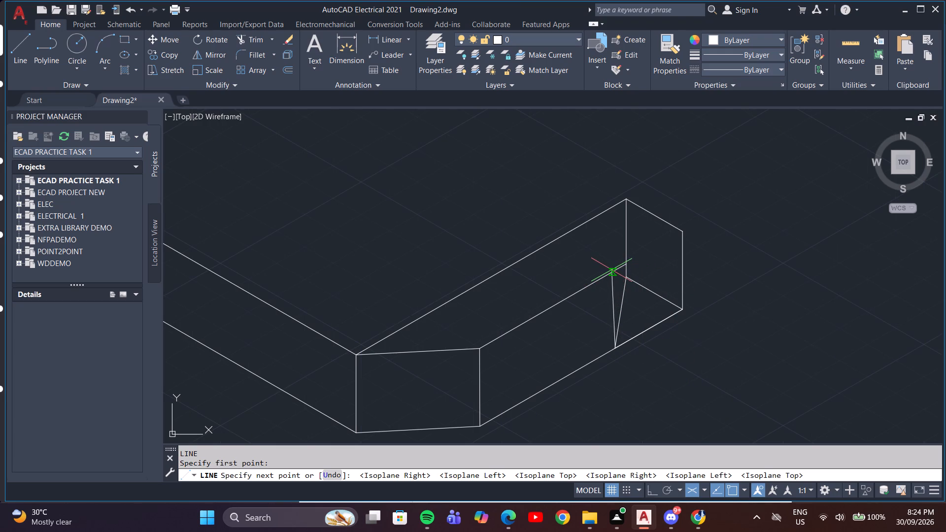
pyautogui.press('F8')
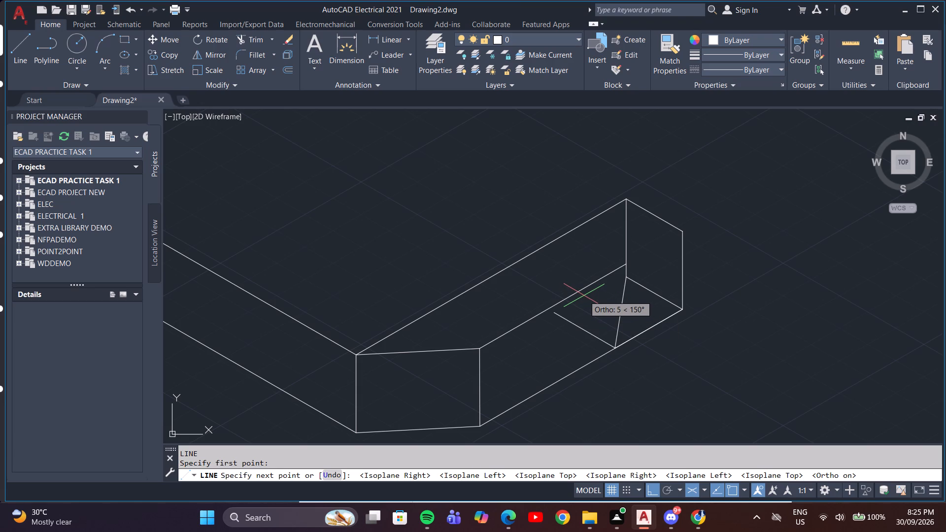
pyautogui.press('F5')
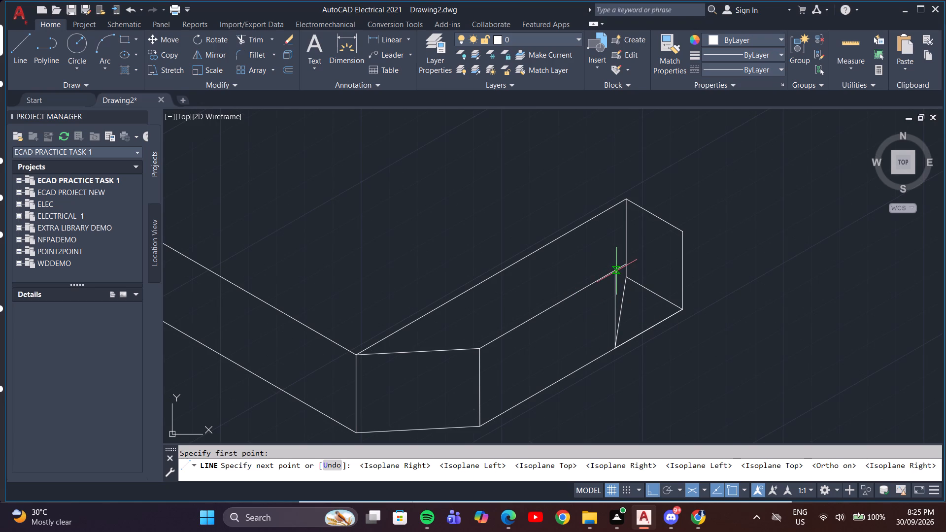
pyautogui.scroll(5, 614, 271)
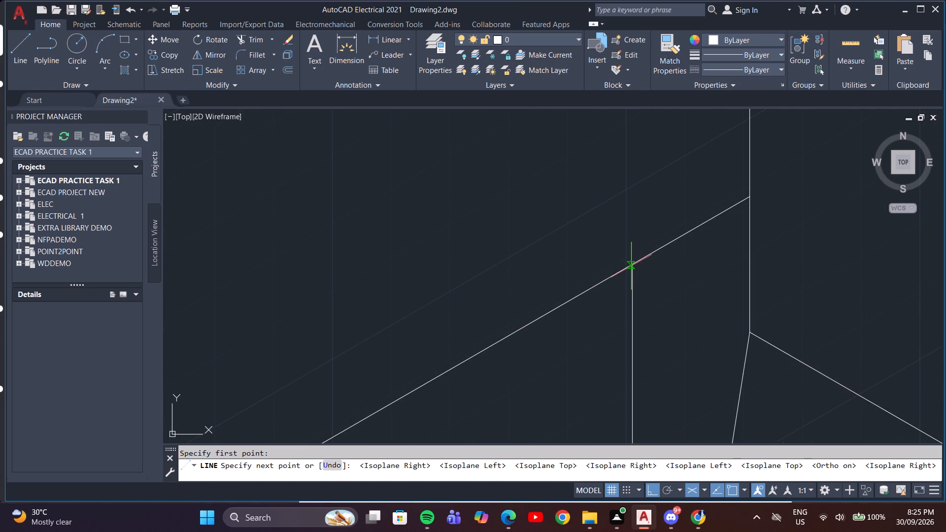
pyautogui.click(631, 266)
pyautogui.scroll(-5, 657, 282)
pyautogui.press('Escape')
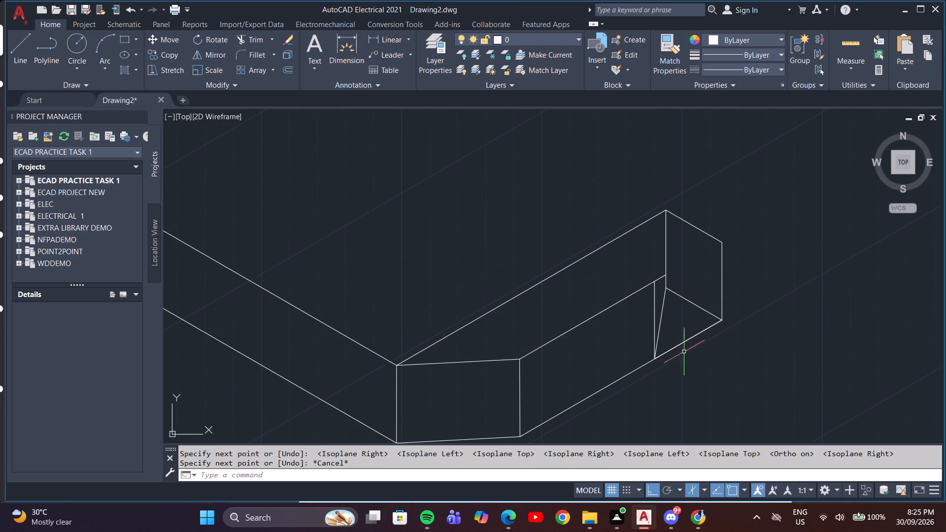
# Trim away the extension's lower edge beyond the new vertical line and the slanted line rising from that line's base.
pyautogui.press('t')
pyautogui.press('r')
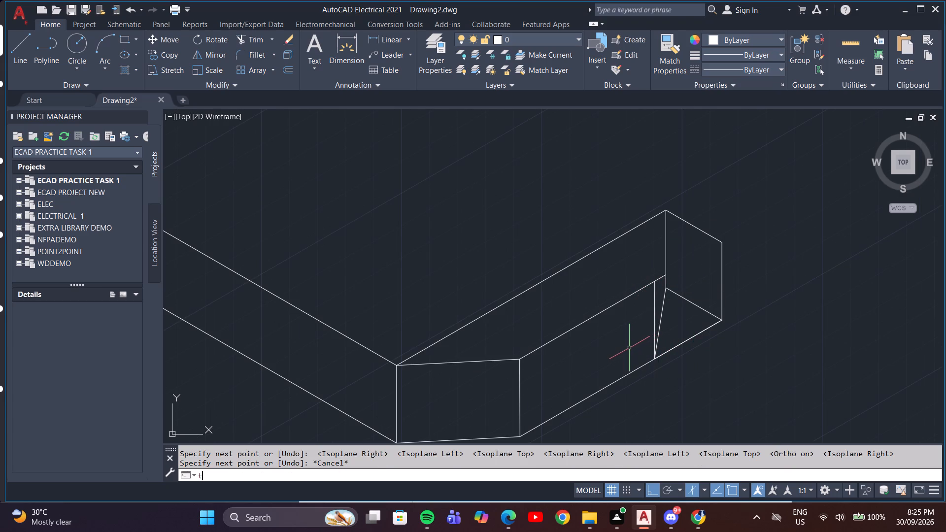
pyautogui.press('Return')
pyautogui.click(664, 313)
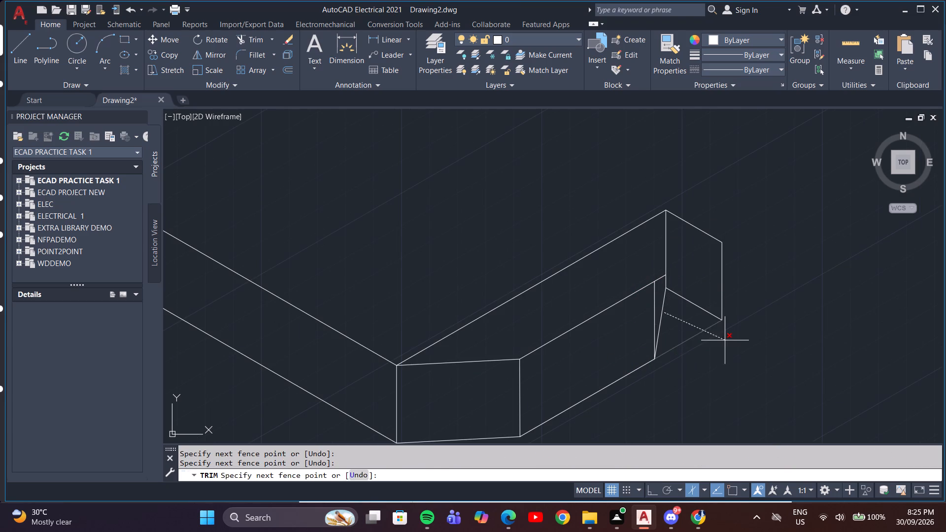
pyautogui.click(718, 340)
pyautogui.moveTo(716, 337); pyautogui.dragTo(711, 333)
pyautogui.click(663, 299)
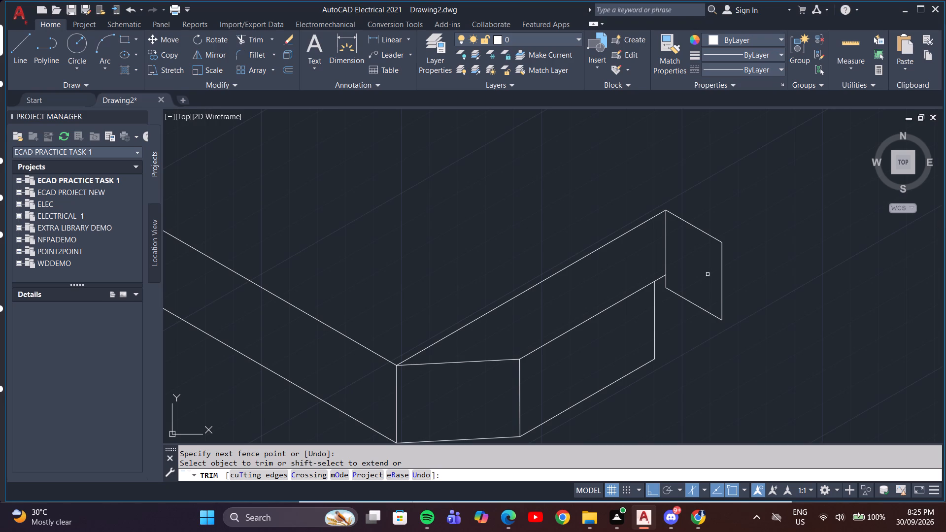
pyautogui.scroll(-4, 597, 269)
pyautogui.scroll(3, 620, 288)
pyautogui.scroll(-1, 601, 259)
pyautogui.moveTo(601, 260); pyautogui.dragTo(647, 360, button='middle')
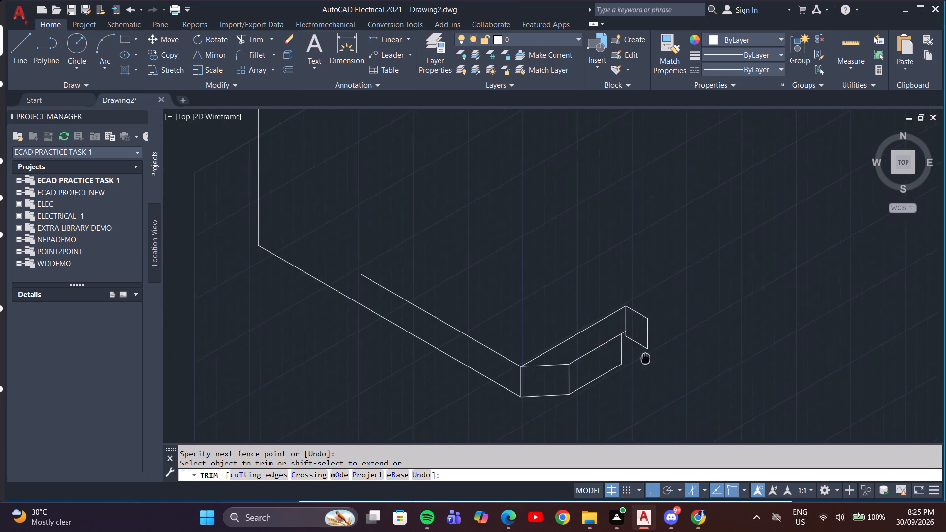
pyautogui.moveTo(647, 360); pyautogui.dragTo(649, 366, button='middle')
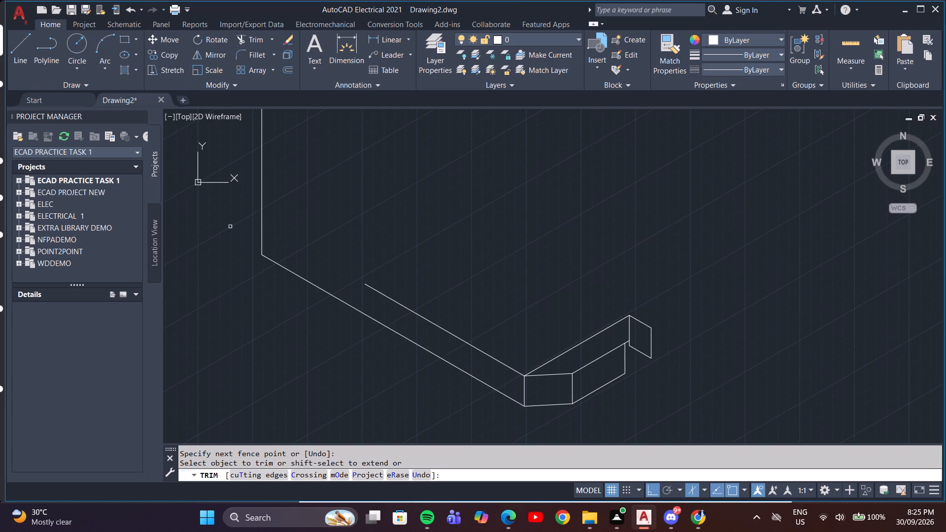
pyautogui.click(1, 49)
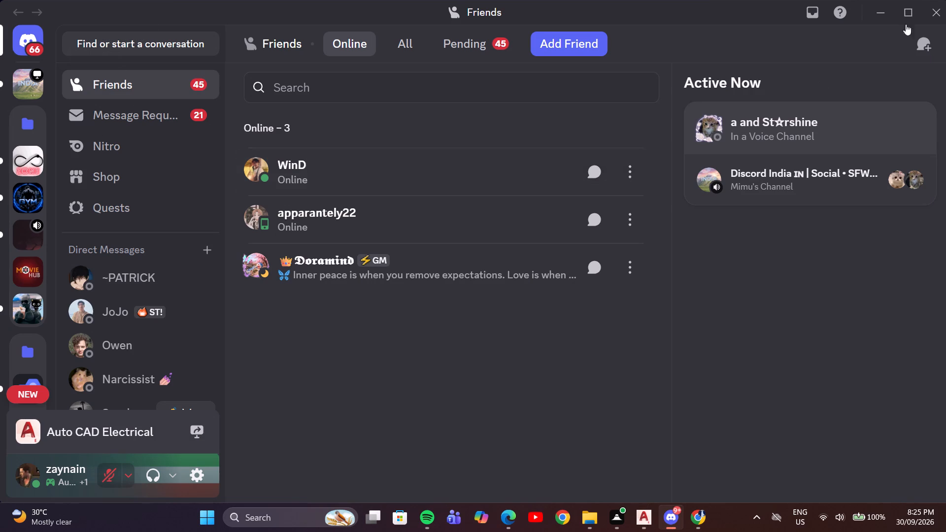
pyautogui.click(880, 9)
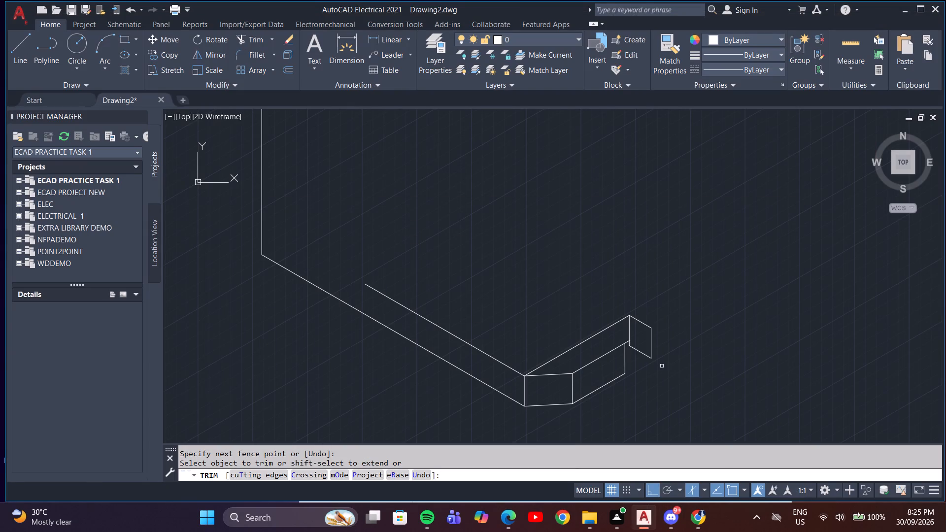
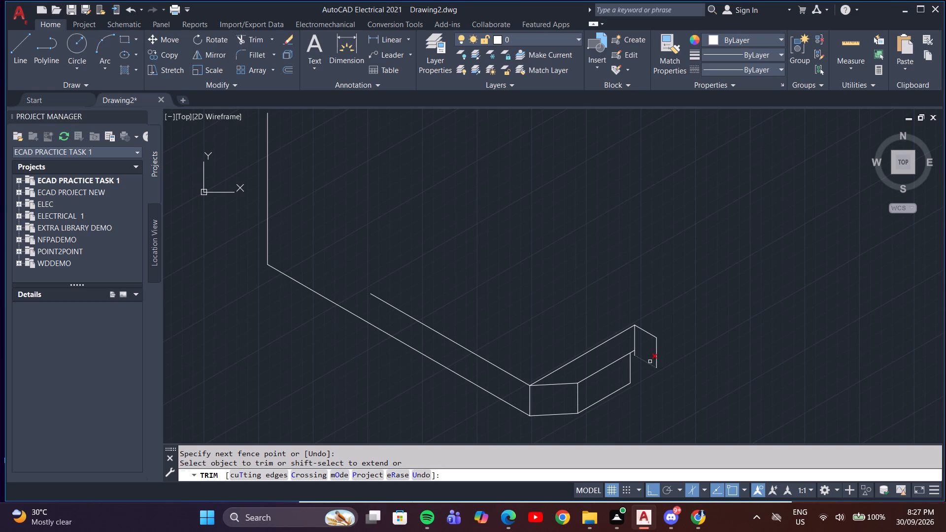
# Draw a short vertical line from the top of the extension's far vertical edge up to its slanted top edge.
pyautogui.press('l')
pyautogui.press('Escape')
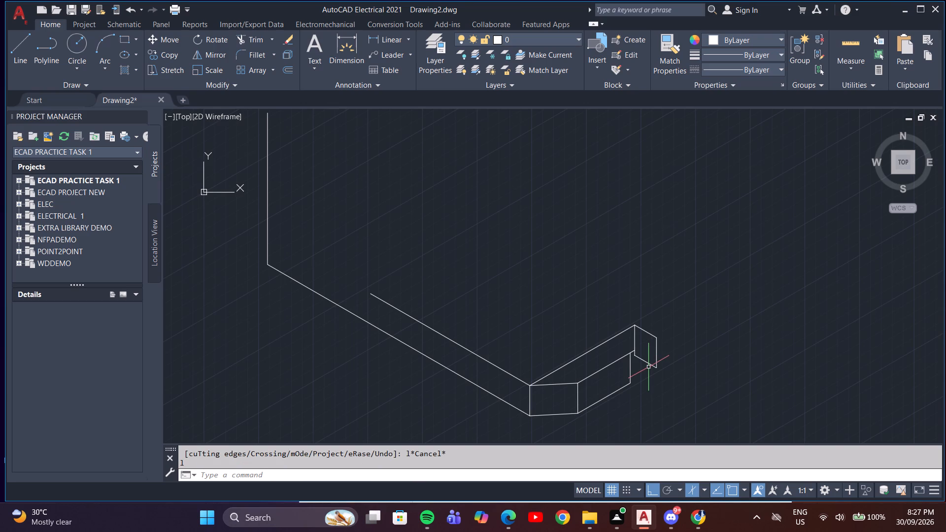
pyautogui.press('l')
pyautogui.press('Return')
pyautogui.click(631, 354)
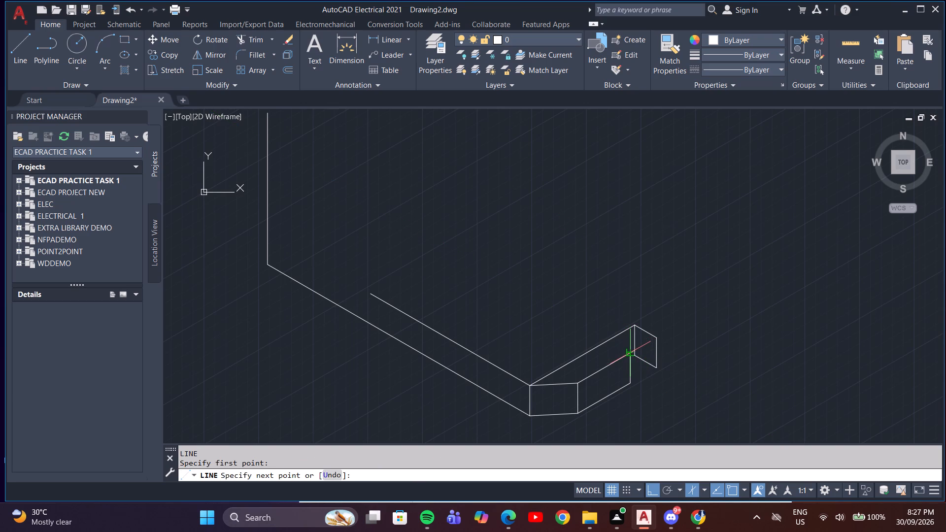
pyautogui.scroll(4, 630, 325)
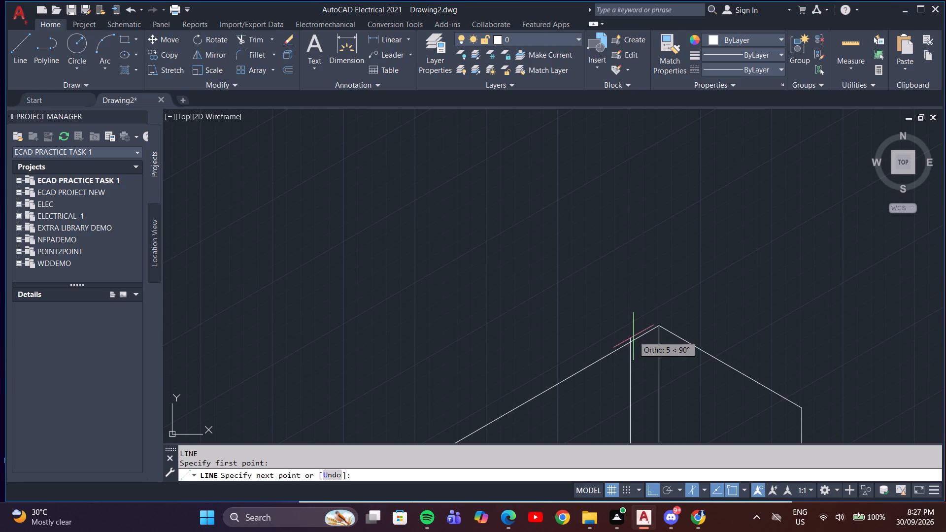
pyautogui.click(631, 341)
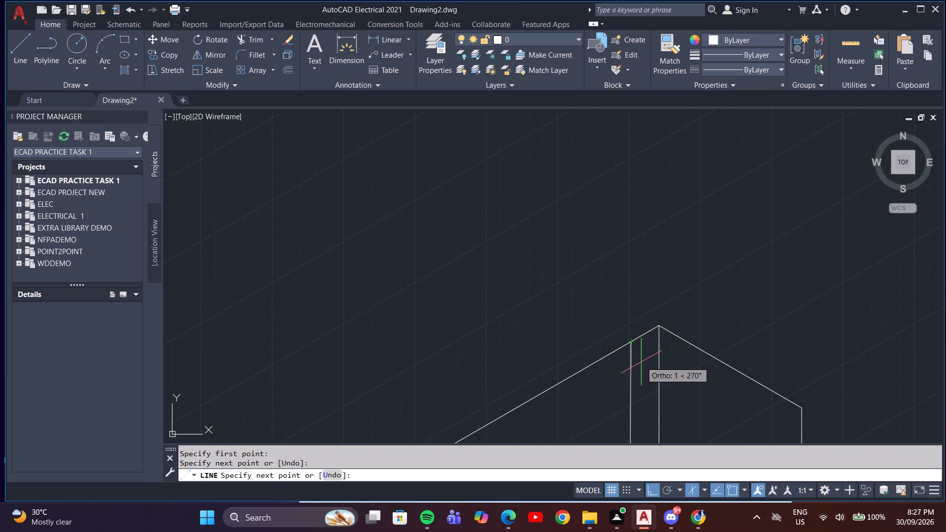
pyautogui.press('Escape')
# Trim away the leftover vertical edges and lower edge beyond the extension's new far vertical edge.
pyautogui.write('tr')
pyautogui.press('Return')
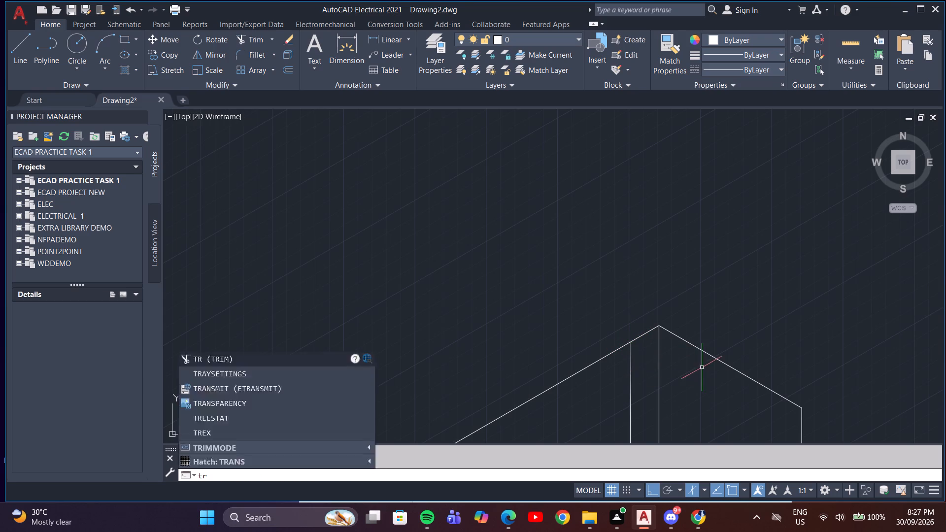
pyautogui.scroll(-4, 712, 367)
pyautogui.moveTo(717, 387); pyautogui.dragTo(687, 309, button='middle')
pyautogui.click(697, 350)
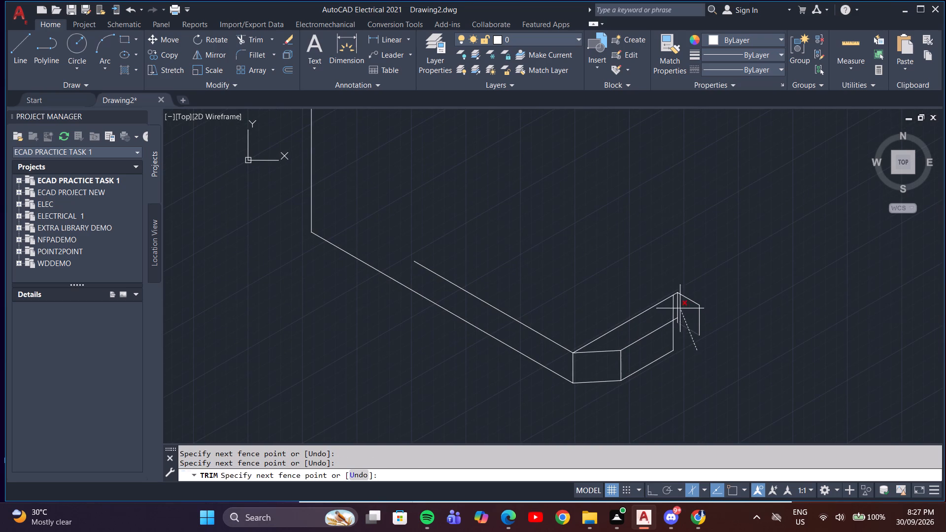
pyautogui.click(677, 295)
pyautogui.scroll(5, 696, 349)
pyautogui.moveTo(633, 302); pyautogui.dragTo(638, 490, button='middle')
pyautogui.moveTo(824, 277); pyautogui.dragTo(802, 279)
pyautogui.click(478, 224)
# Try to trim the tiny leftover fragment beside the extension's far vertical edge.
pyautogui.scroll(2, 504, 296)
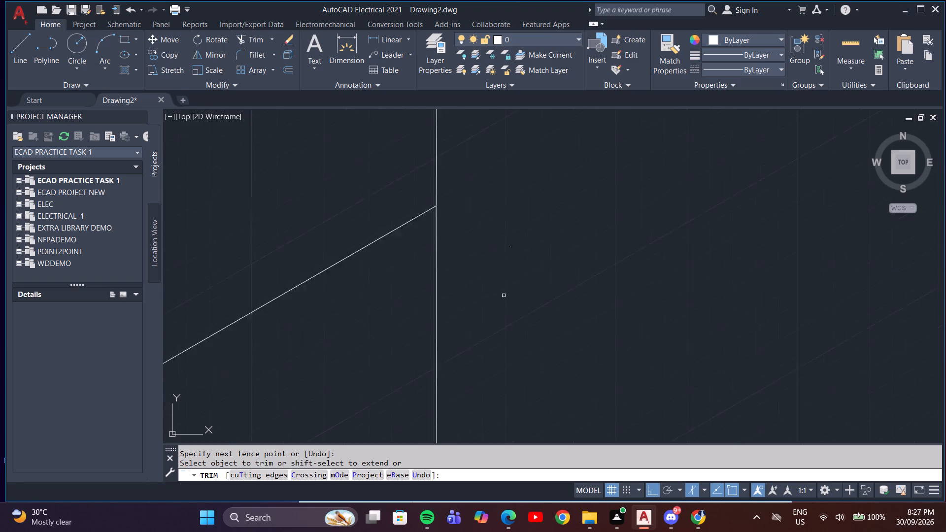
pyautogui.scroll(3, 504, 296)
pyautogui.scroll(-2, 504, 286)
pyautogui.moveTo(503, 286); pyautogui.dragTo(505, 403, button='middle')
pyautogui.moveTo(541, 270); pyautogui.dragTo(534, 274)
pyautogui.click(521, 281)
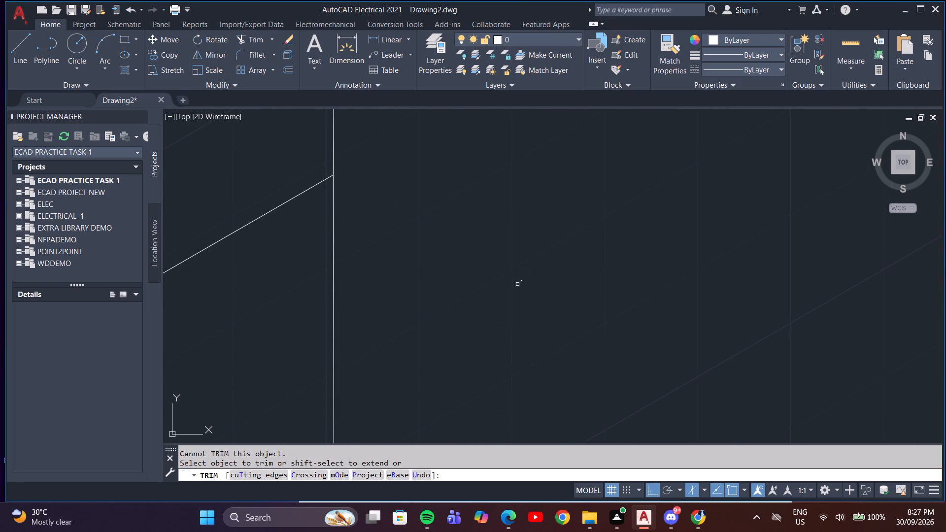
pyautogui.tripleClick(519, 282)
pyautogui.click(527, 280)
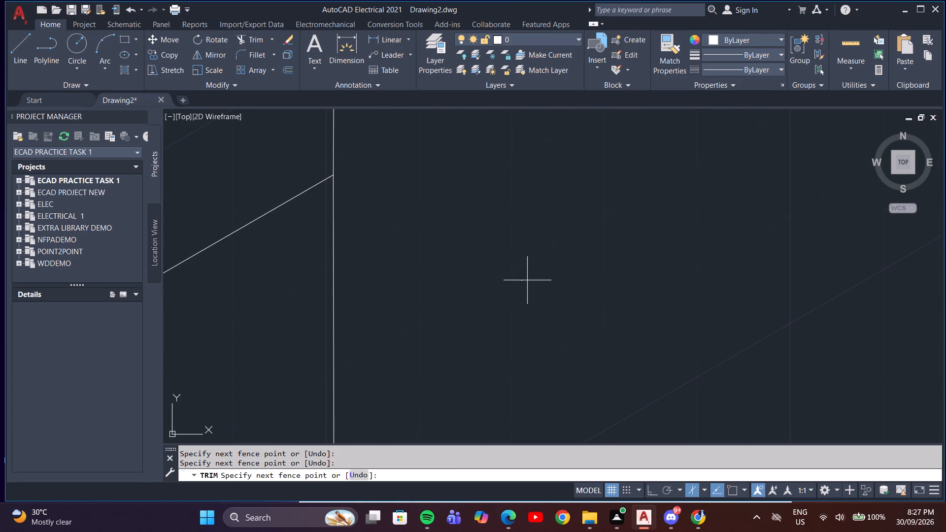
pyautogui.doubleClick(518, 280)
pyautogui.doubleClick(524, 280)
# Trim the extension's top edge past the far vertical edge, along with the leftover edge descending from its peak.
pyautogui.scroll(-4, 545, 300)
pyautogui.moveTo(545, 300); pyautogui.dragTo(561, 388, button='middle')
pyautogui.click(695, 190)
pyautogui.click(542, 186)
pyautogui.moveTo(540, 189); pyautogui.dragTo(581, 187)
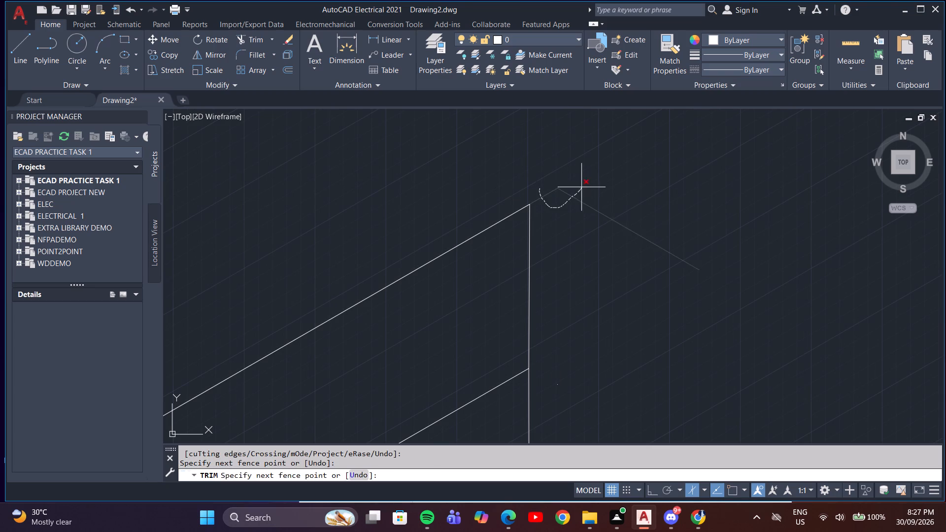
pyautogui.moveTo(581, 187); pyautogui.dragTo(582, 187)
pyautogui.scroll(-2, 588, 214)
pyautogui.moveTo(606, 252); pyautogui.dragTo(685, 284, button='middle')
pyautogui.scroll(-3, 685, 285)
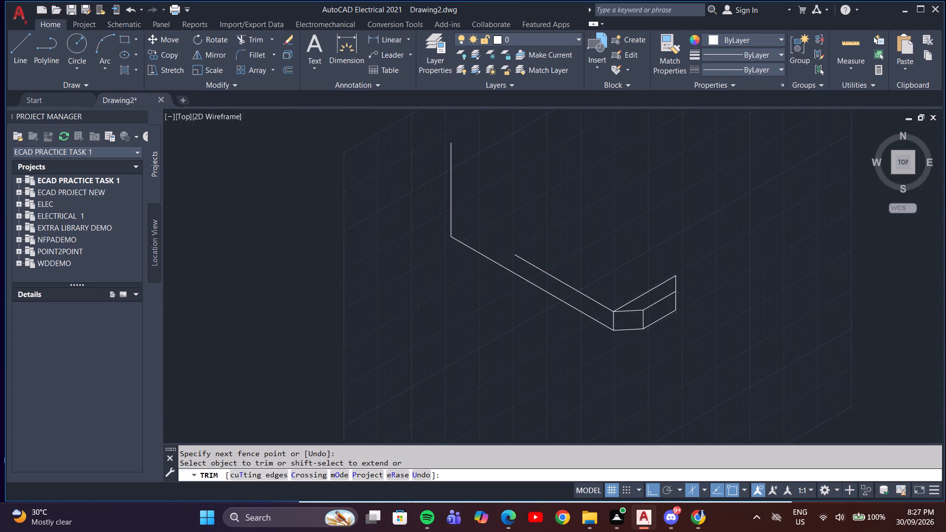
# Draw a line from the extension's far top corner back along the base's length at 150°, switching to the left isoplane.
pyautogui.press('l')
pyautogui.press('Return')
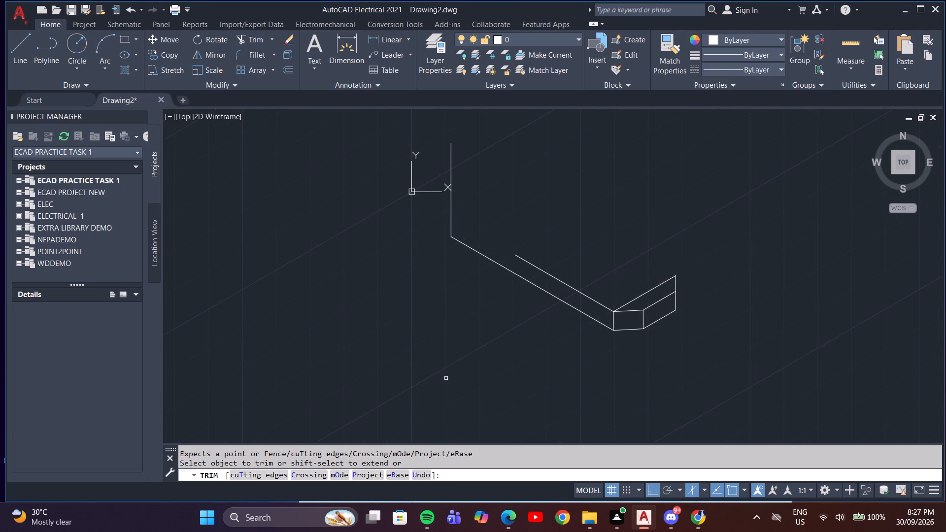
pyautogui.press('Escape')
pyautogui.press('l')
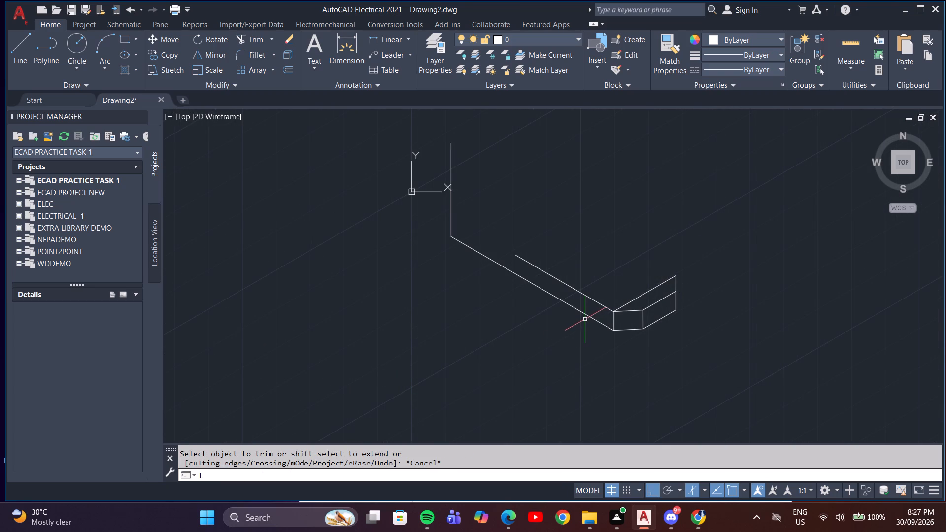
pyautogui.press('Return')
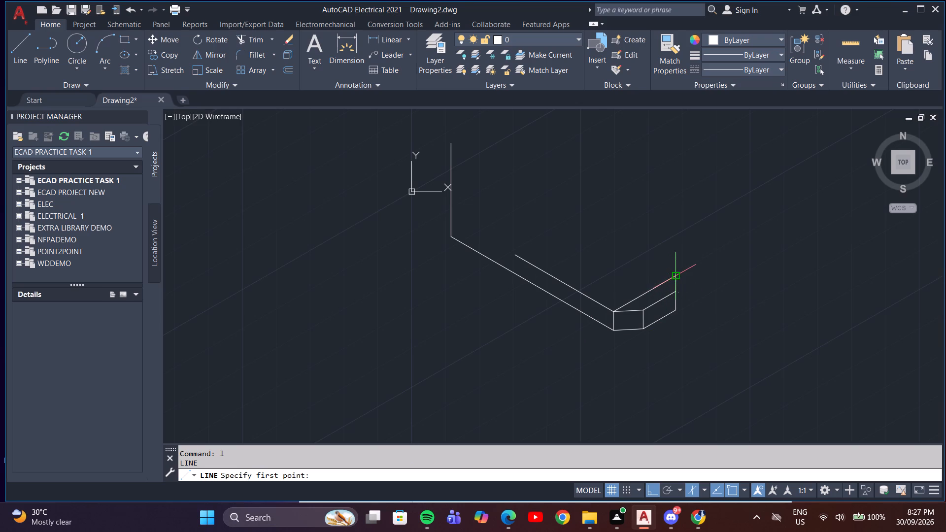
pyautogui.click(676, 276)
pyautogui.press('F5')
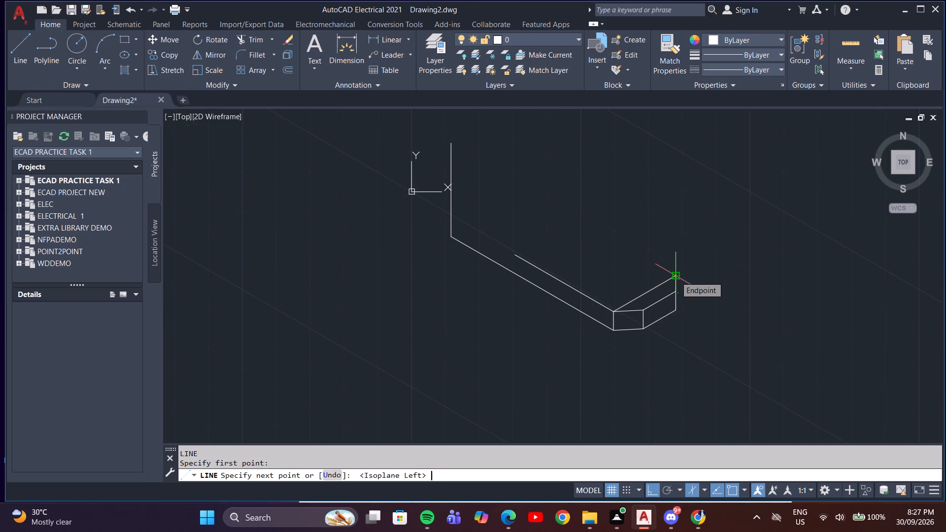
pyautogui.click(612, 239)
pyautogui.press('Escape')
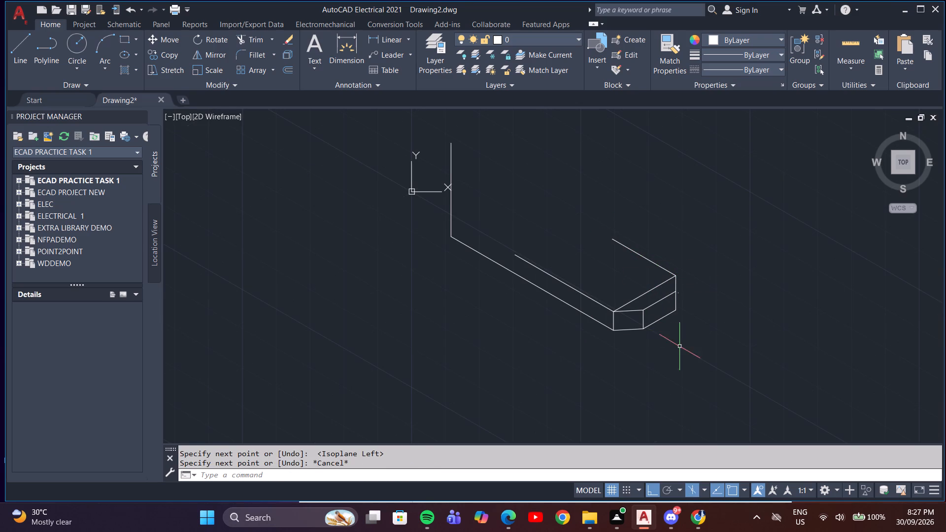
# In the top isoplane, draw a line about 37 units long at 150° from the midpoint of the extension's slanted top edge.
pyautogui.moveTo(680, 345); pyautogui.dragTo(718, 408, button='middle')
pyautogui.moveTo(663, 364); pyautogui.dragTo(685, 346, button='middle')
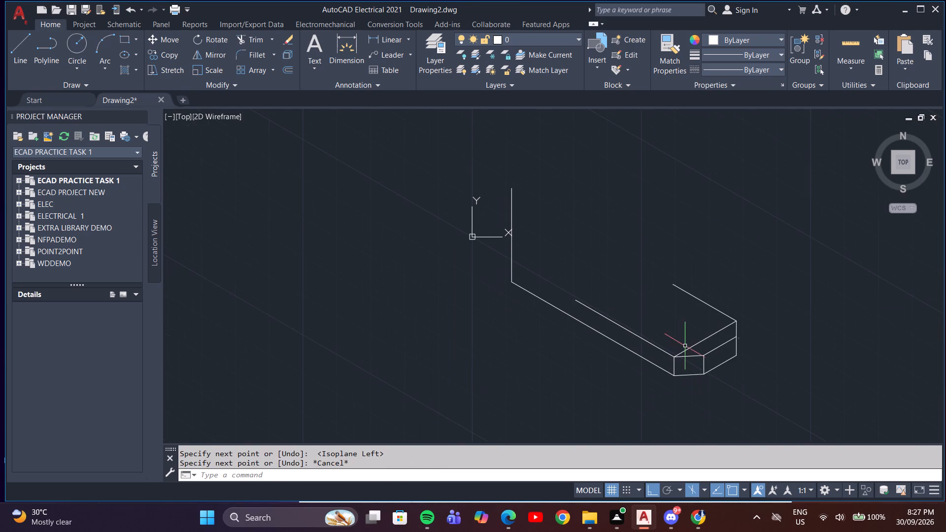
pyautogui.click(24, 59)
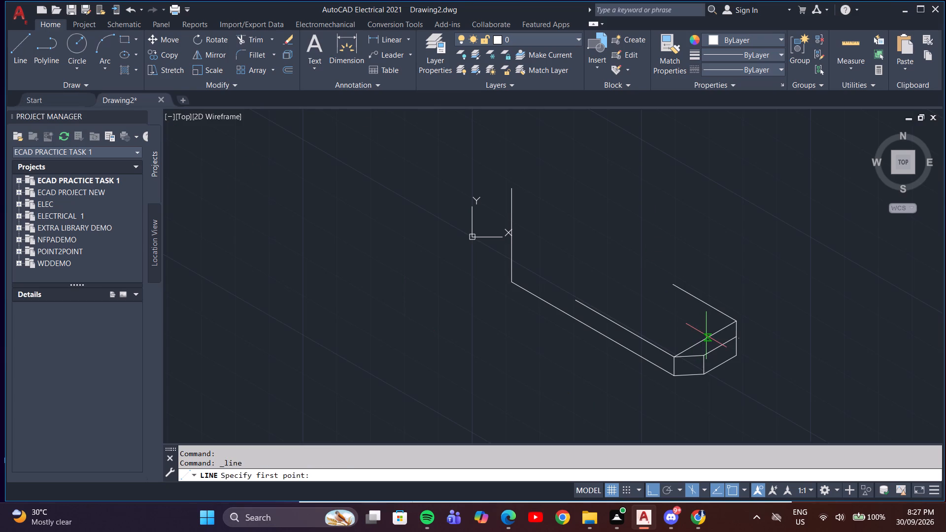
pyautogui.press('F5')
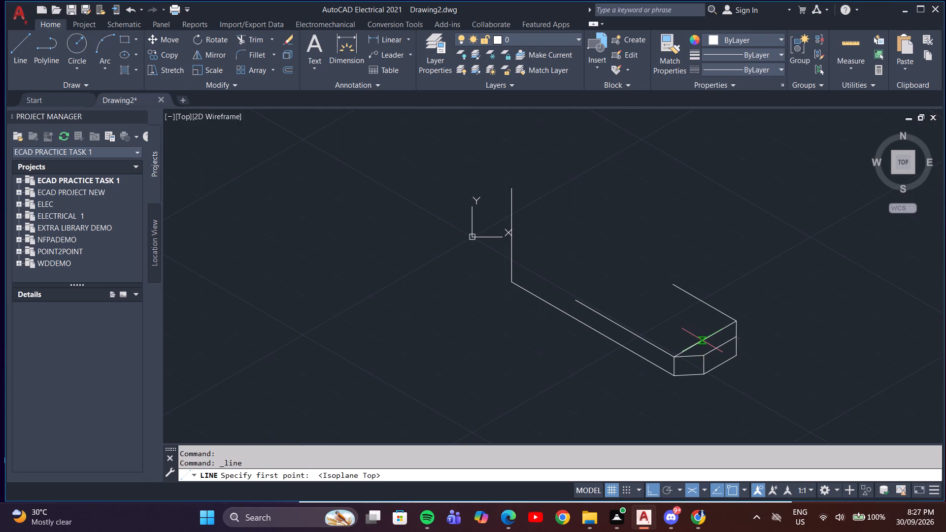
pyautogui.click(705, 340)
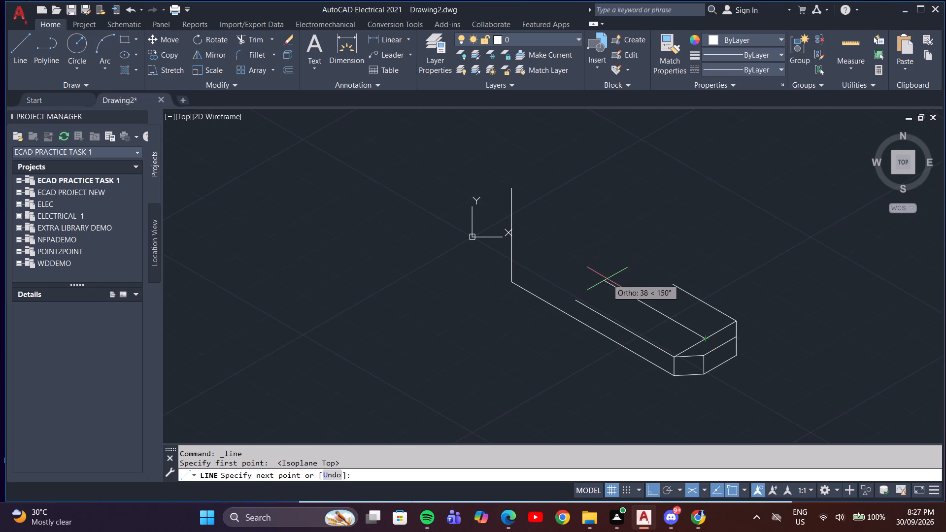
pyautogui.click(611, 282)
pyautogui.press('Escape')
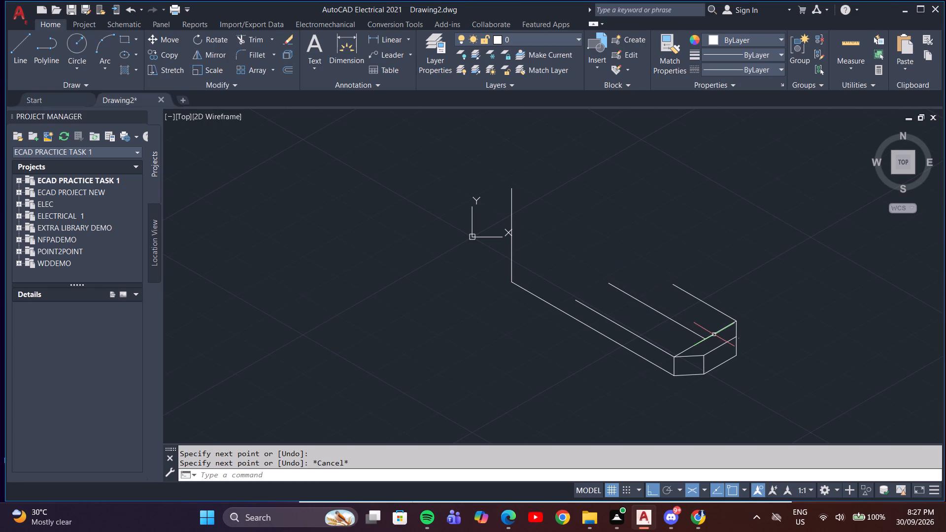
# Offset the middle line on the top face 3.5 units to both sides.
pyautogui.moveTo(718, 333); pyautogui.dragTo(680, 366, button='middle')
pyautogui.press('o')
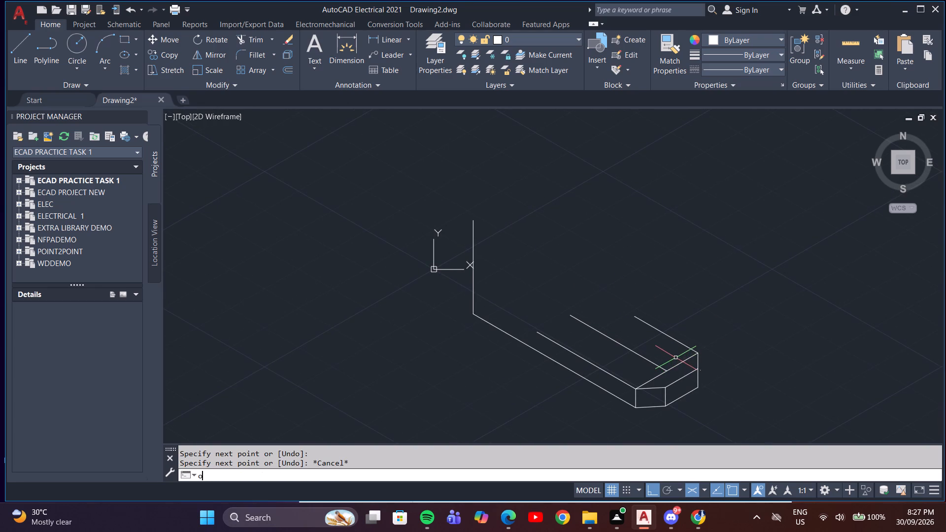
pyautogui.press('f')
pyautogui.press('Return')
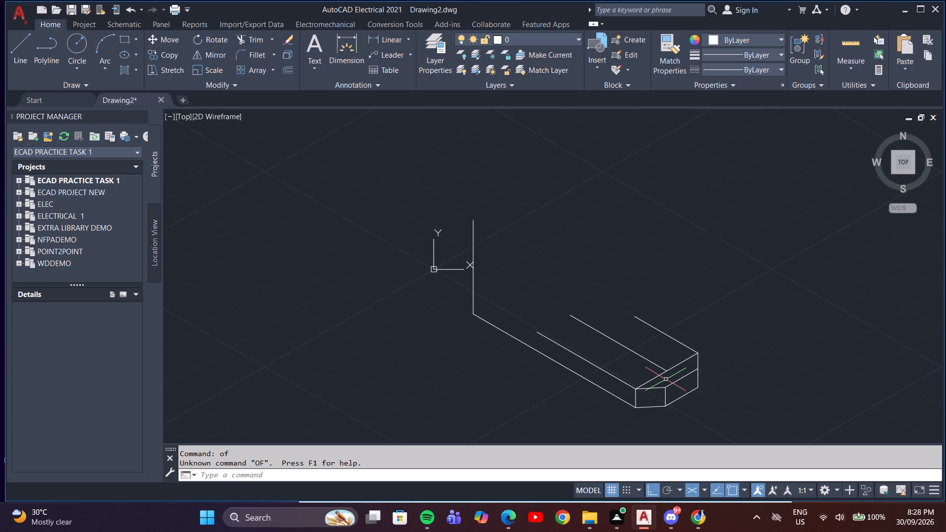
pyautogui.press('o')
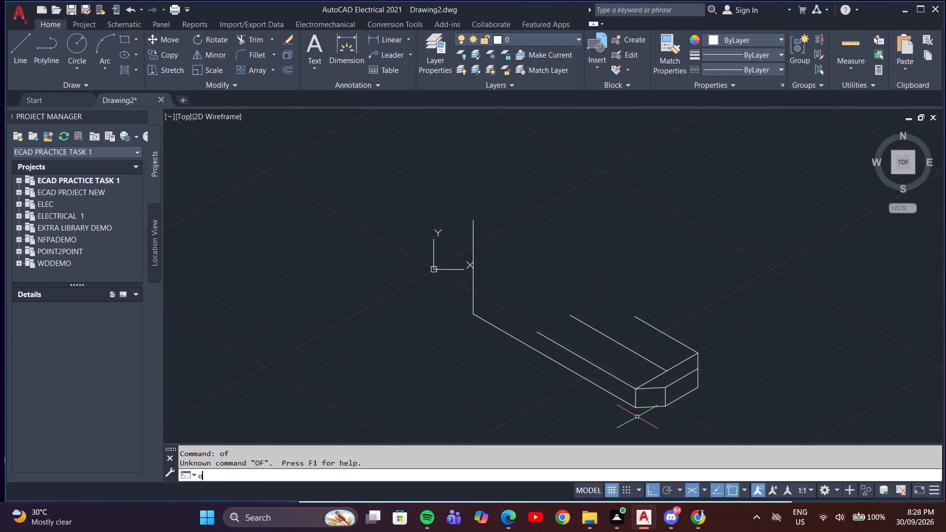
pyautogui.press('Return')
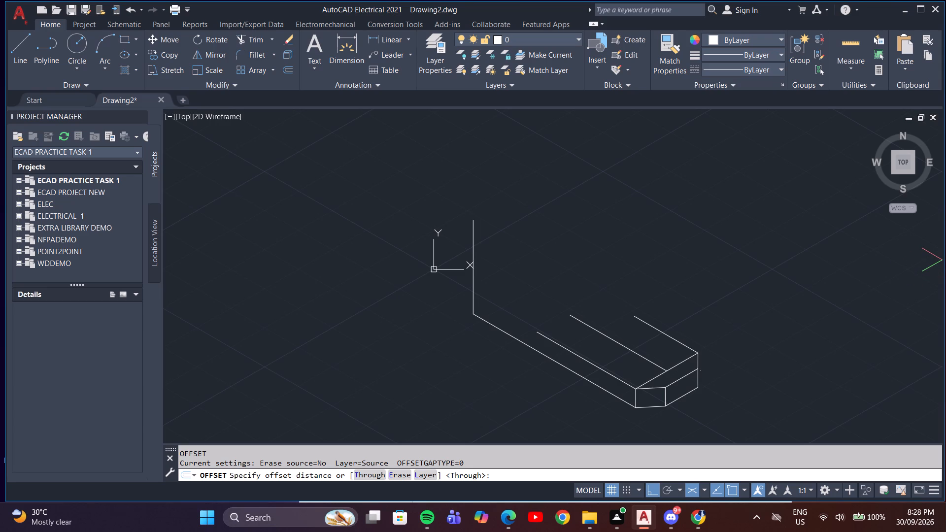
pyautogui.write('3.')
pyautogui.press('5')
pyautogui.press('Return')
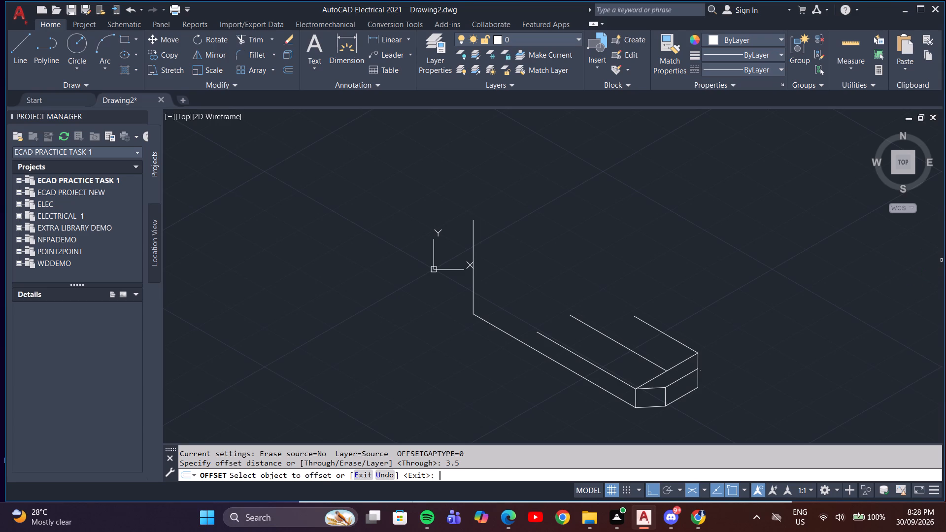
pyautogui.click(644, 358)
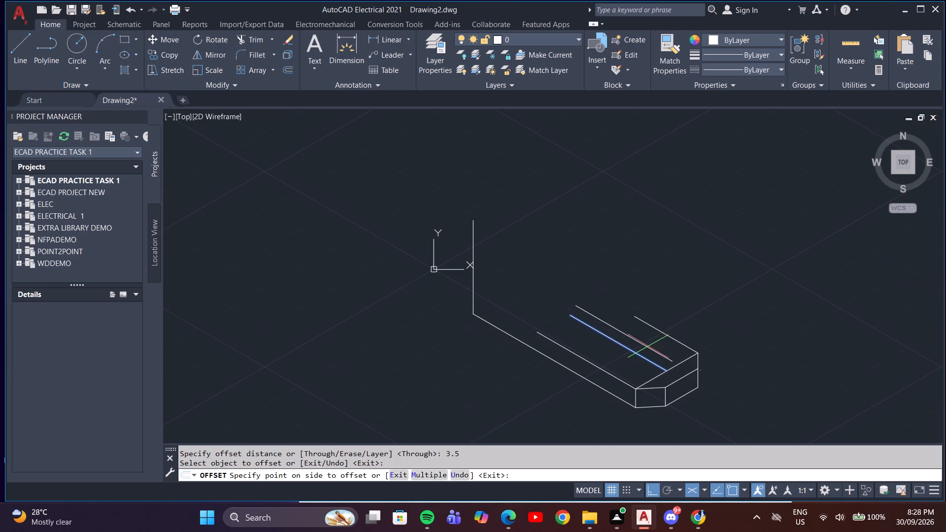
pyautogui.click(648, 345)
pyautogui.click(641, 357)
pyautogui.click(634, 363)
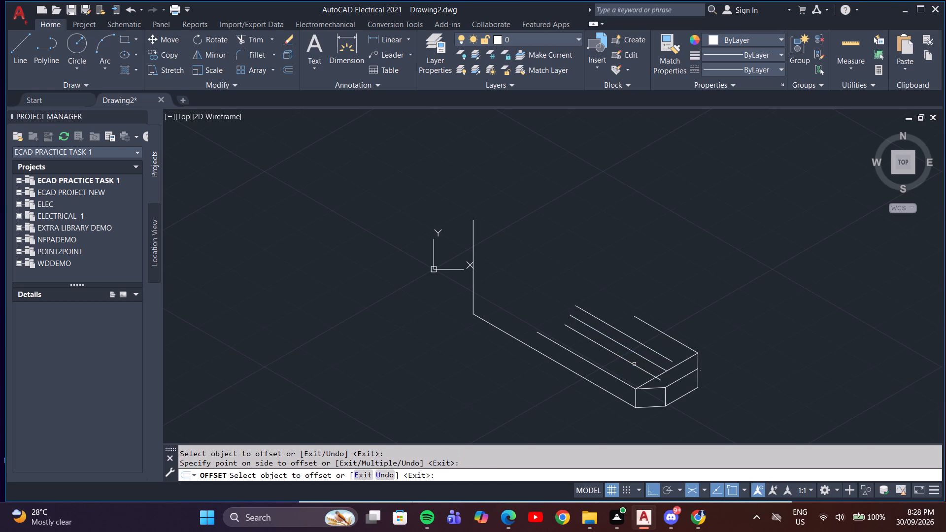
pyautogui.moveTo(535, 360); pyautogui.dragTo(421, 332, button='middle')
pyautogui.press('Escape')
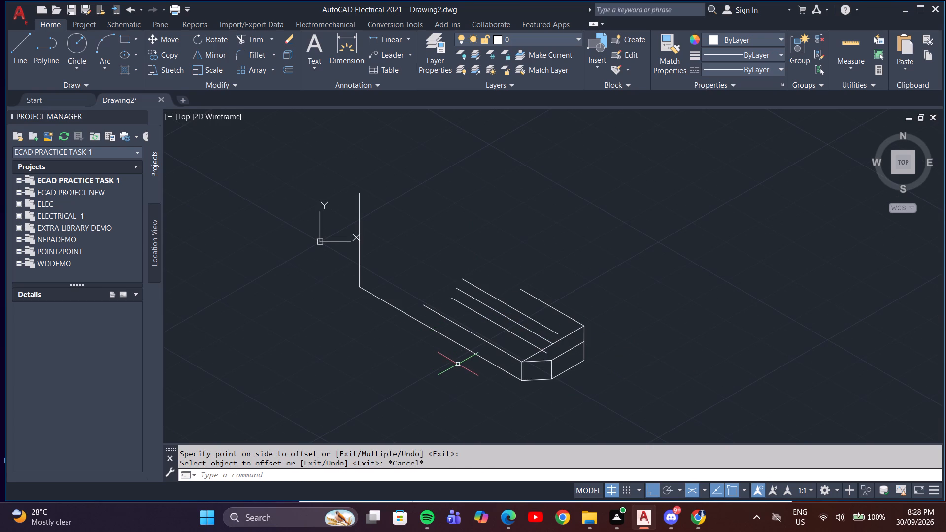
# Draw a line continuing the far offset line from its short end to the extension's slanted top edge.
pyautogui.press('l')
pyautogui.press('Return')
pyautogui.scroll(2, 556, 342)
pyautogui.moveTo(558, 329); pyautogui.dragTo(531, 412, button='middle')
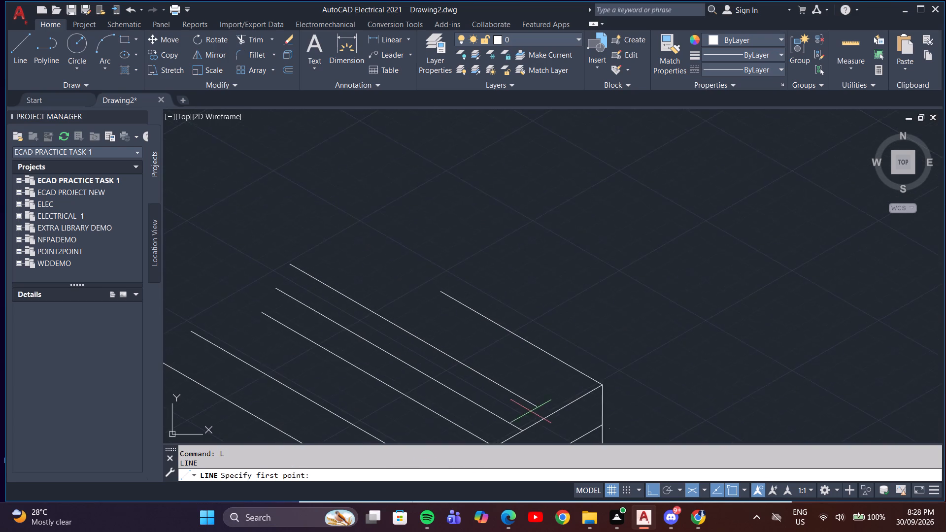
pyautogui.scroll(2, 531, 407)
pyautogui.moveTo(532, 398); pyautogui.dragTo(522, 314, button='middle')
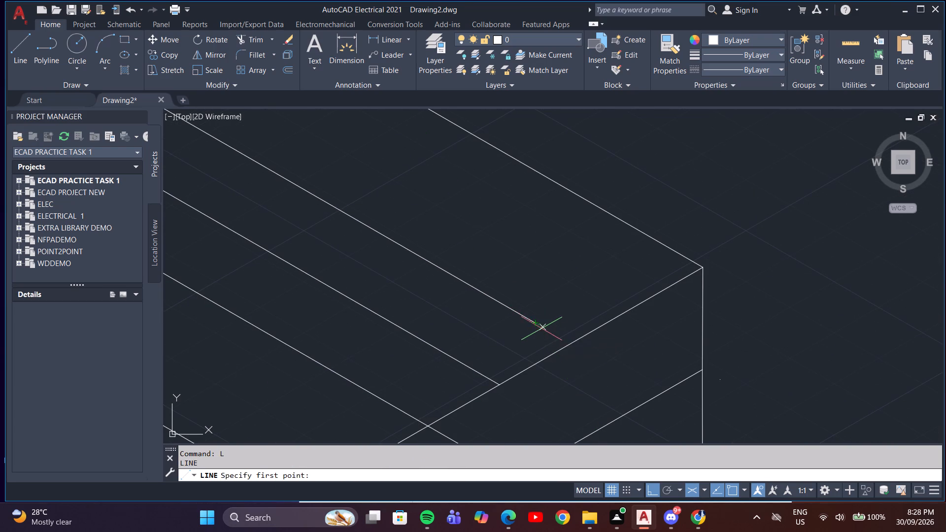
pyautogui.click(536, 323)
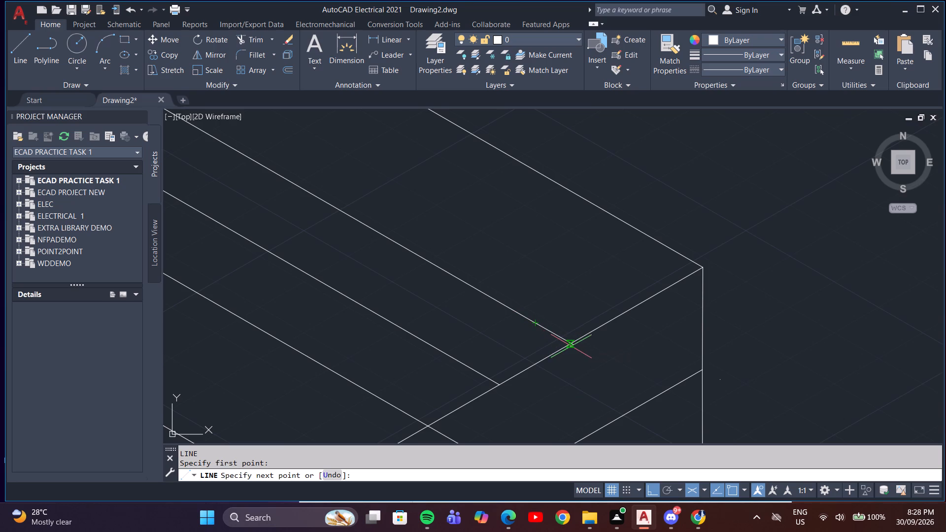
pyautogui.scroll(5, 571, 346)
pyautogui.click(570, 328)
pyautogui.scroll(-5, 570, 328)
pyautogui.press('Escape')
# Trim the near offset line's overshoot past the extension's slanted top edge.
pyautogui.write('tr')
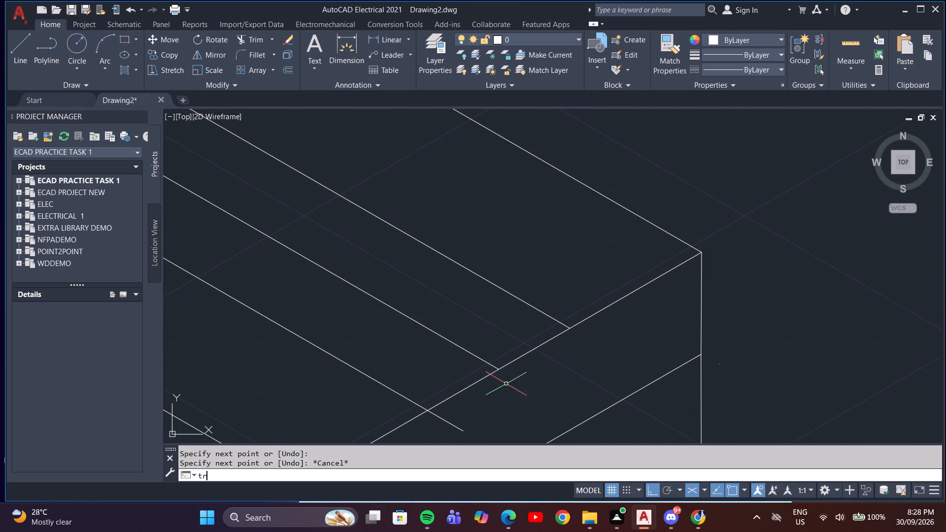
pyautogui.press('Return')
pyautogui.moveTo(484, 379); pyautogui.dragTo(503, 354, button='middle')
pyautogui.moveTo(504, 377); pyautogui.dragTo(457, 407)
# Trim away the original middle line between the two offset lines.
pyautogui.scroll(-2, 457, 406)
pyautogui.moveTo(463, 400); pyautogui.dragTo(487, 448, button='middle')
pyautogui.moveTo(364, 316); pyautogui.dragTo(440, 295, button='middle')
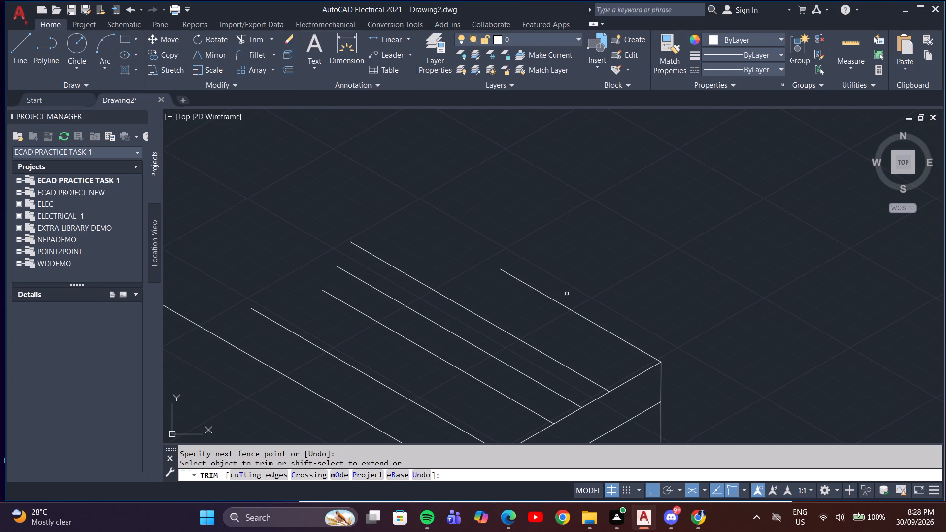
pyautogui.click(507, 362)
pyautogui.scroll(-3, 507, 362)
pyautogui.moveTo(508, 361); pyautogui.dragTo(557, 400, button='middle')
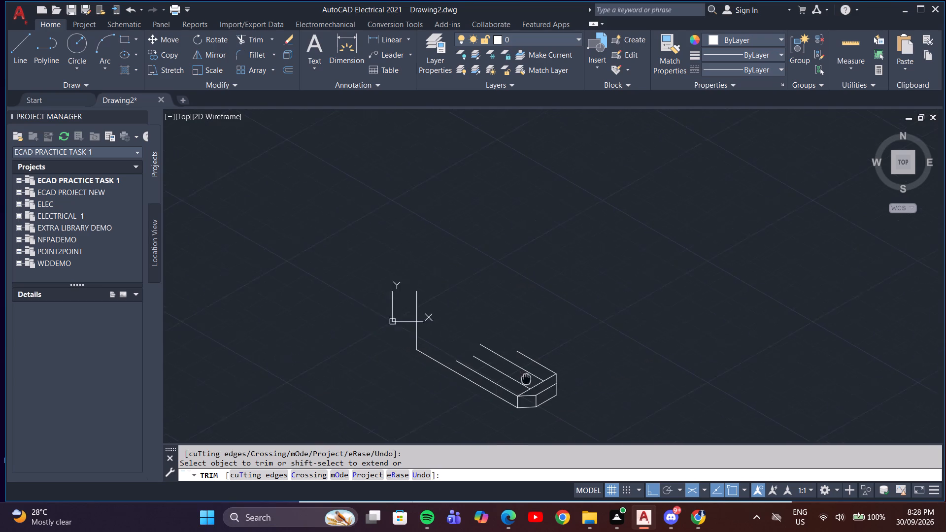
# Draw a vertical line about 17 units up from the slot's near line, at its end away from the angled extension.
pyautogui.moveTo(557, 400); pyautogui.dragTo(559, 399, button='middle')
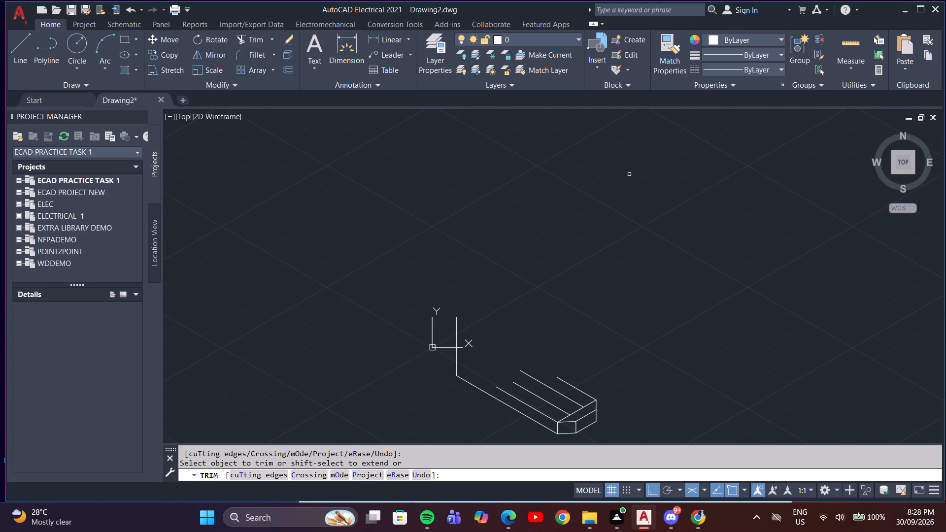
pyautogui.click(14, 53)
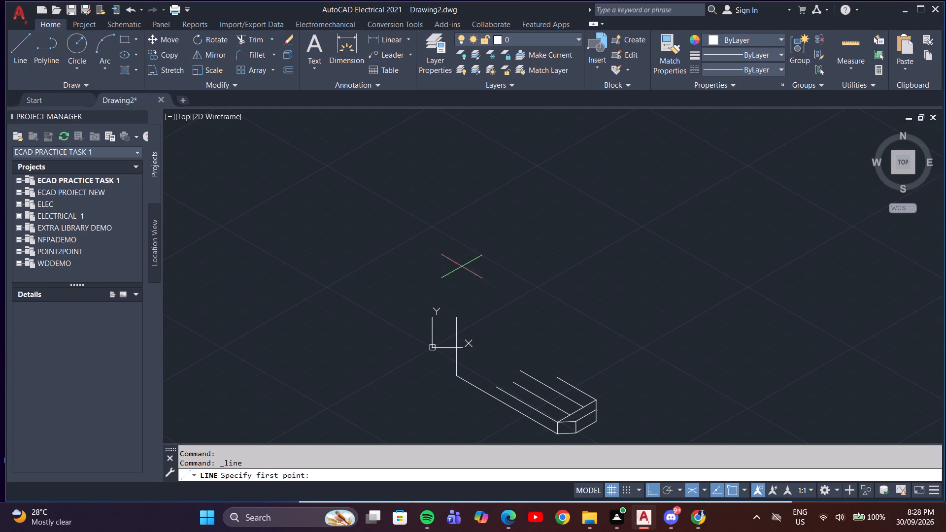
pyautogui.click(510, 383)
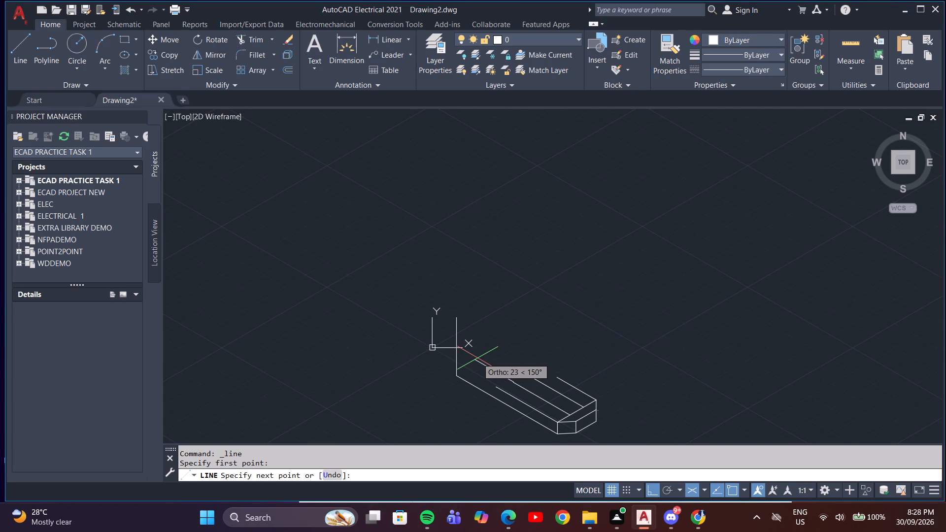
pyautogui.press('F5')
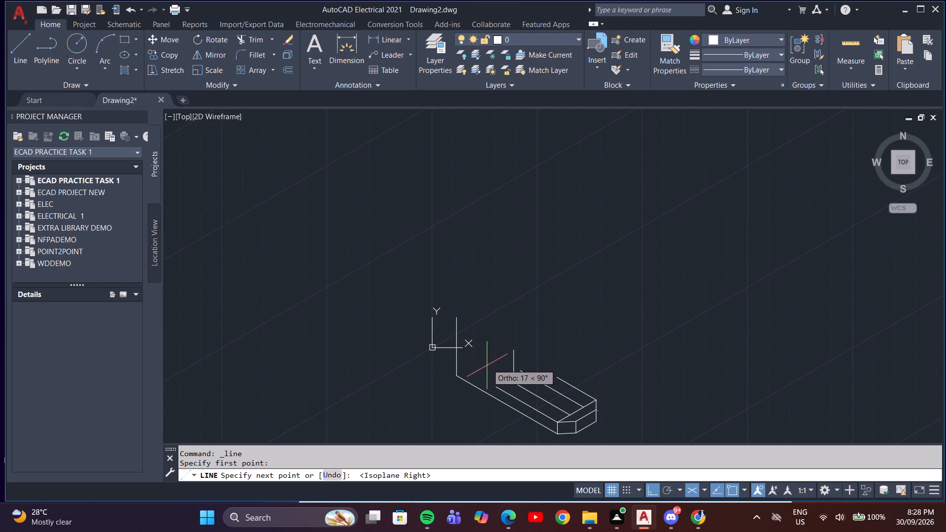
pyautogui.click(486, 366)
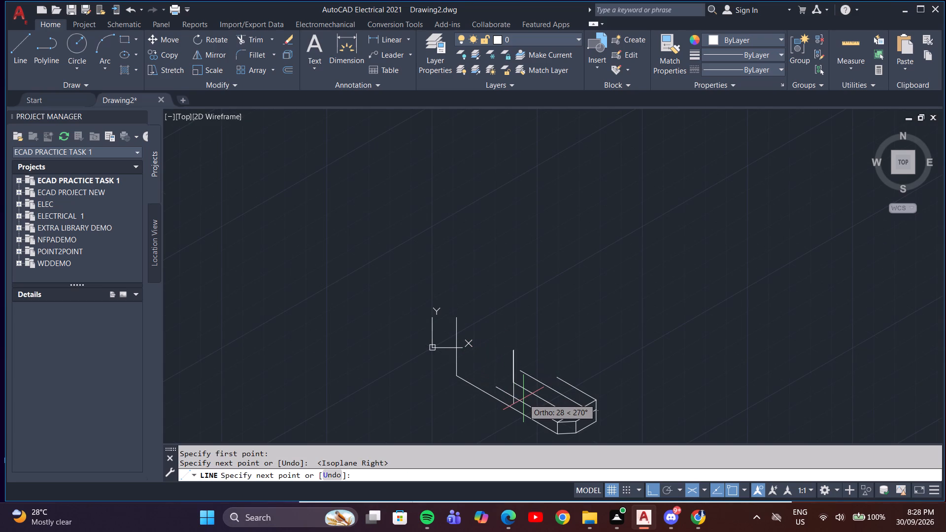
pyautogui.press('space')
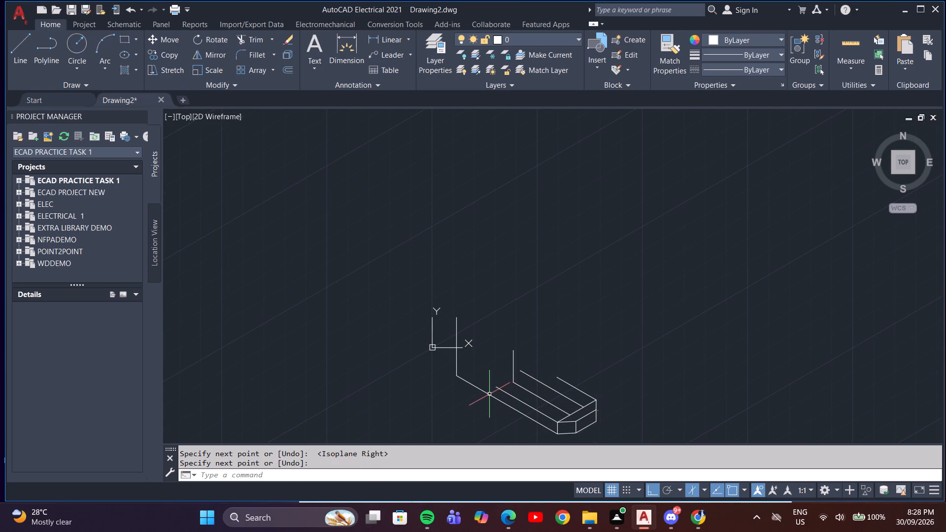
# Draw a vertical line up from the free end of the top face's near edge, ending about level with the slot's vertical line.
pyautogui.moveTo(501, 386); pyautogui.dragTo(461, 349, button='middle')
pyautogui.press('l')
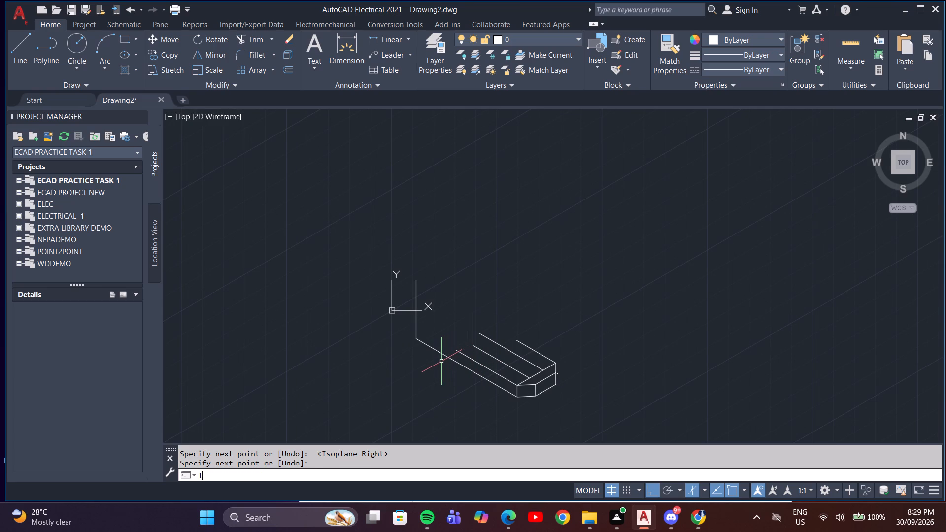
pyautogui.press('Return')
pyautogui.click(457, 351)
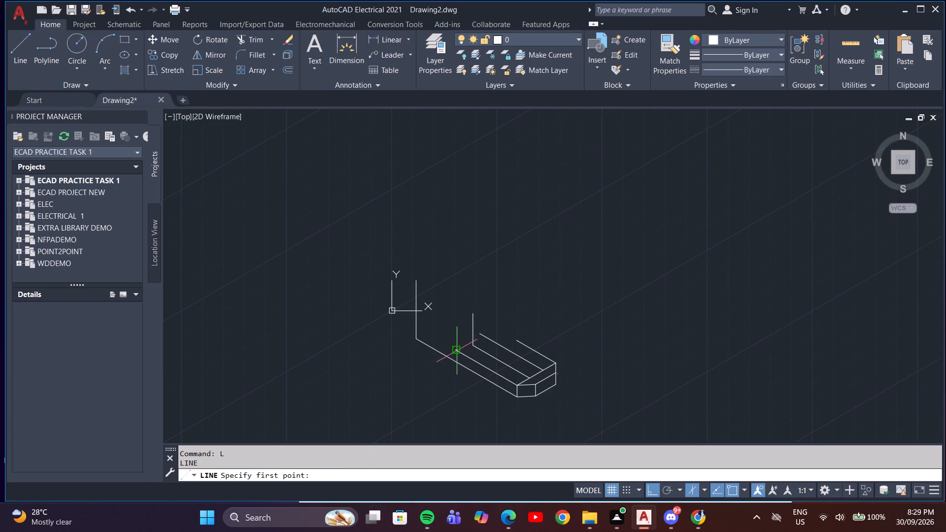
pyautogui.click(454, 314)
pyautogui.press('Escape')
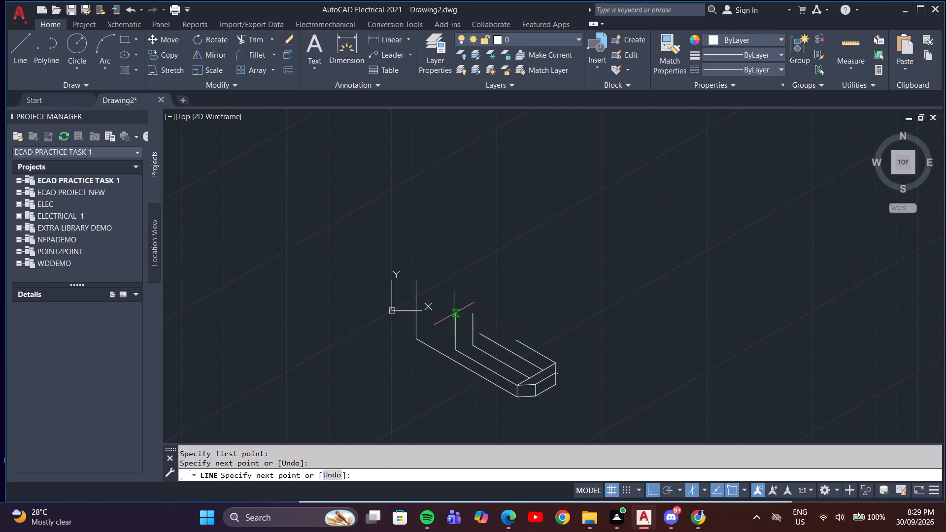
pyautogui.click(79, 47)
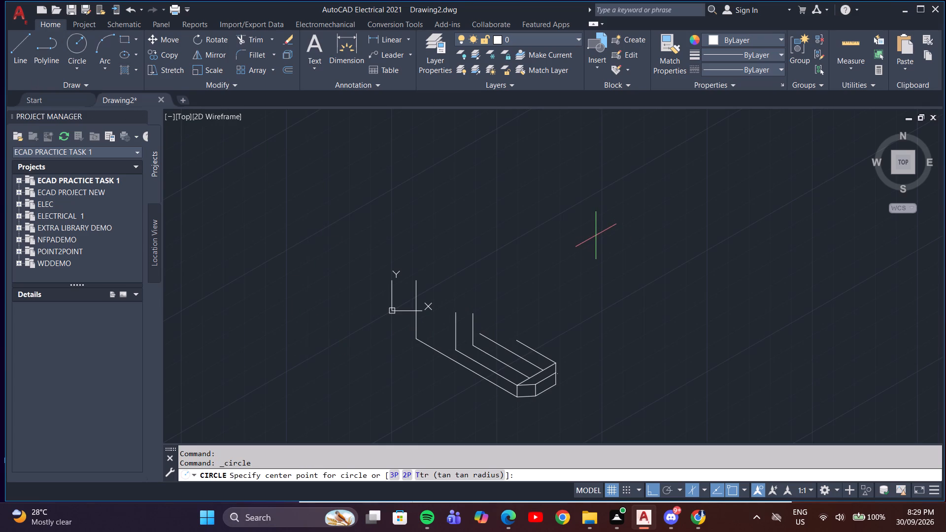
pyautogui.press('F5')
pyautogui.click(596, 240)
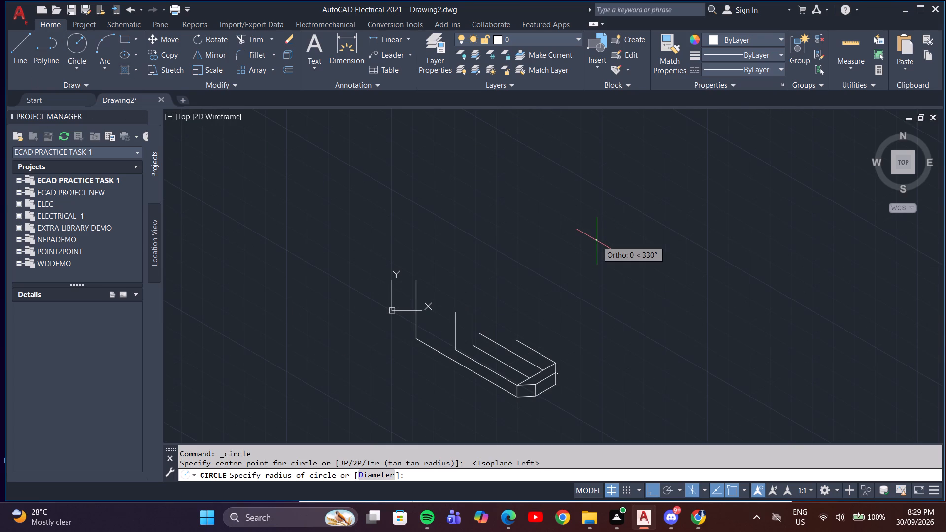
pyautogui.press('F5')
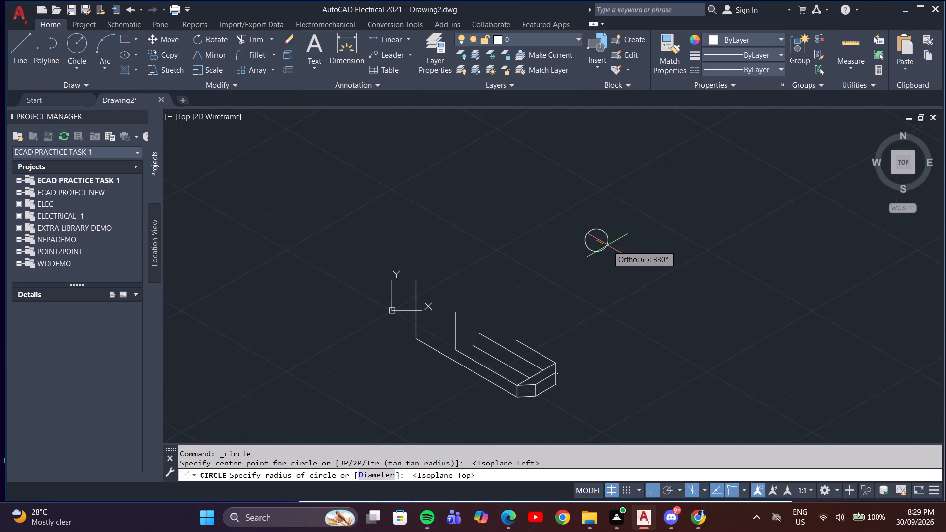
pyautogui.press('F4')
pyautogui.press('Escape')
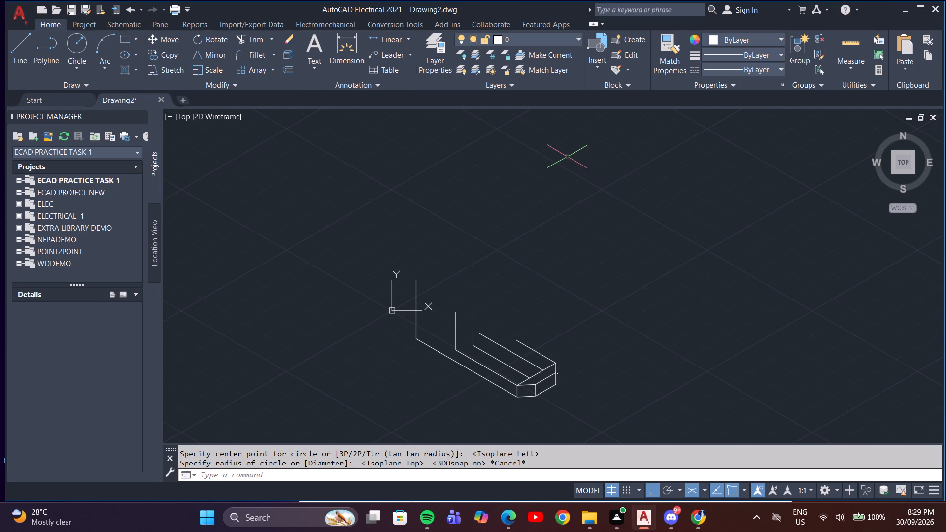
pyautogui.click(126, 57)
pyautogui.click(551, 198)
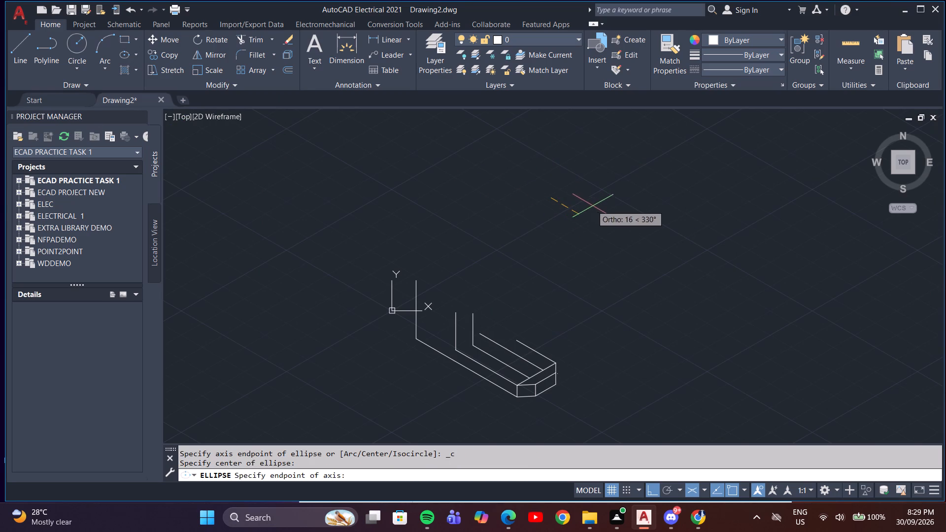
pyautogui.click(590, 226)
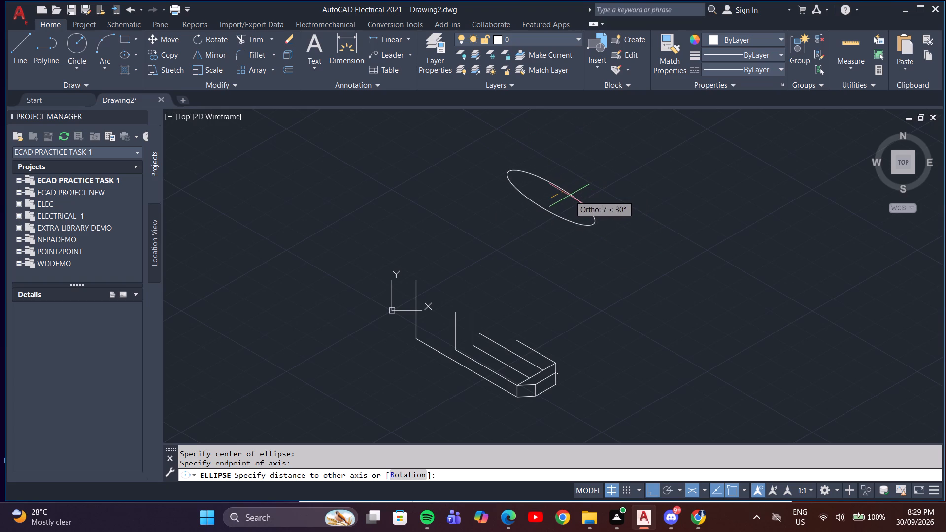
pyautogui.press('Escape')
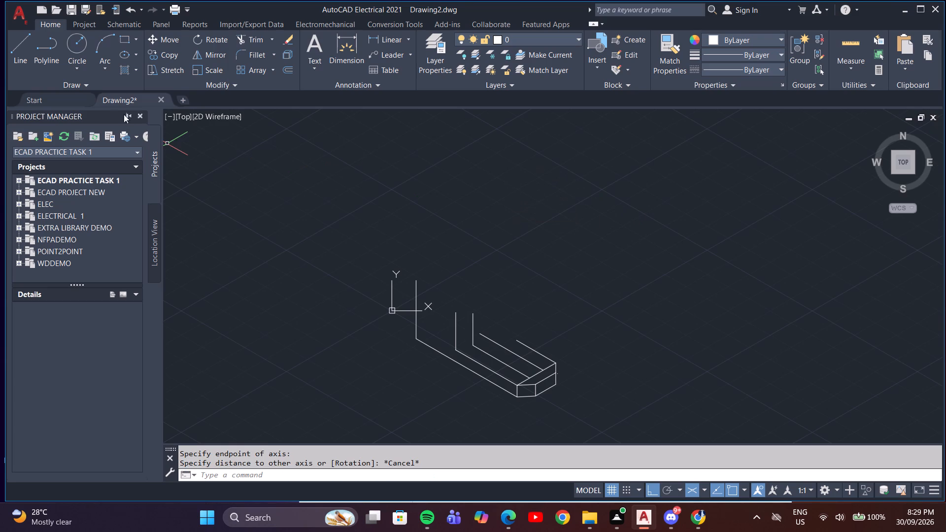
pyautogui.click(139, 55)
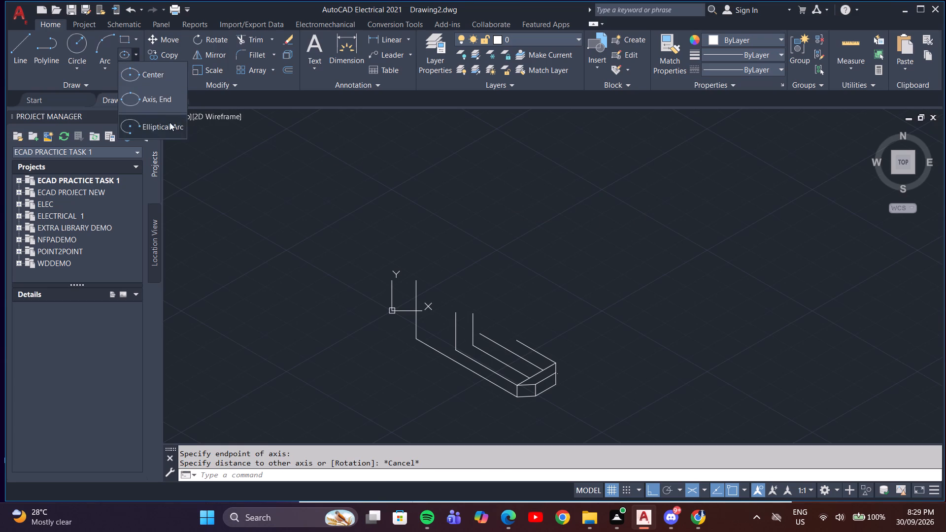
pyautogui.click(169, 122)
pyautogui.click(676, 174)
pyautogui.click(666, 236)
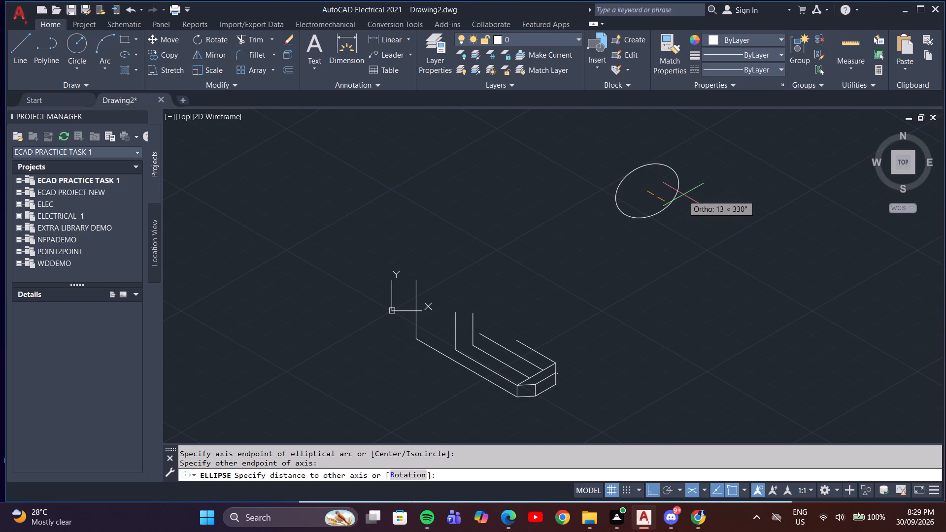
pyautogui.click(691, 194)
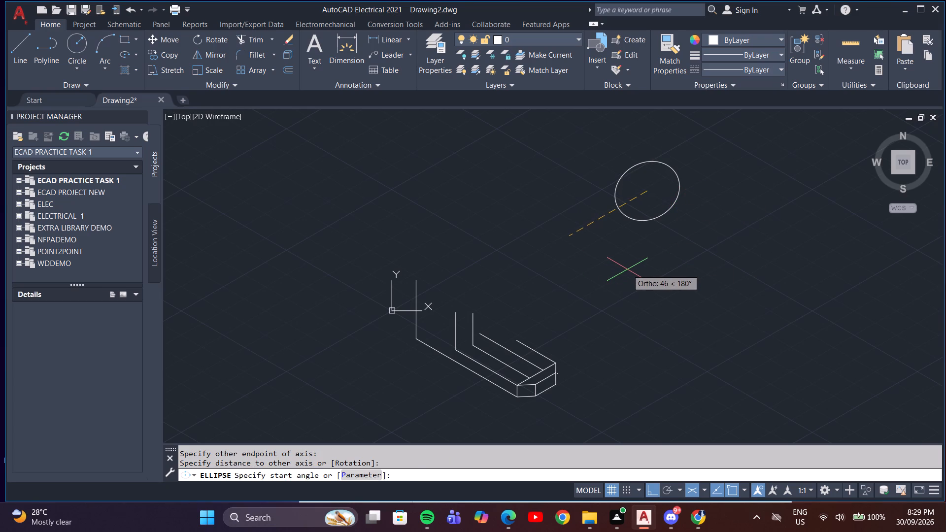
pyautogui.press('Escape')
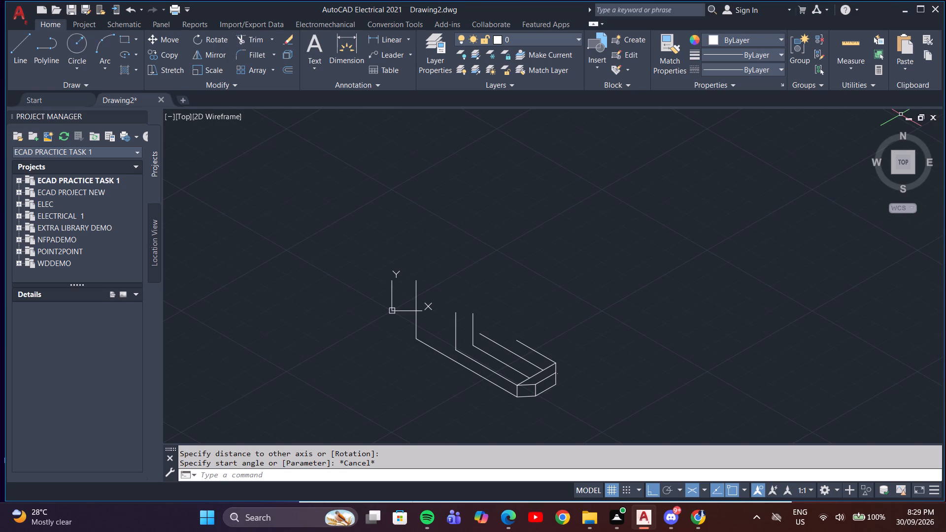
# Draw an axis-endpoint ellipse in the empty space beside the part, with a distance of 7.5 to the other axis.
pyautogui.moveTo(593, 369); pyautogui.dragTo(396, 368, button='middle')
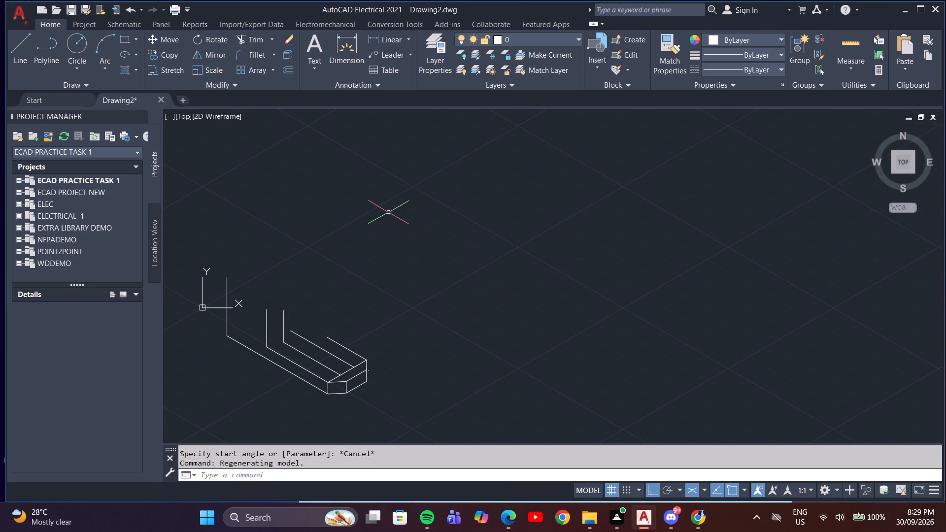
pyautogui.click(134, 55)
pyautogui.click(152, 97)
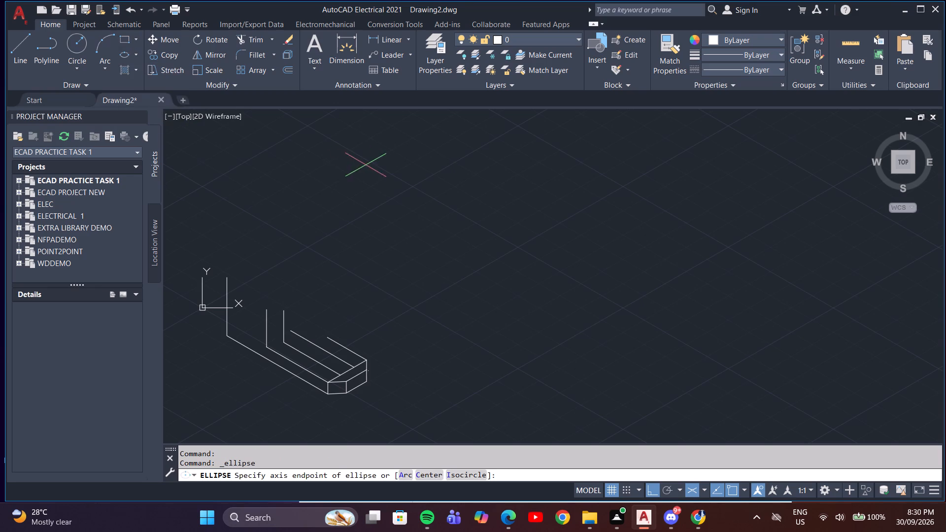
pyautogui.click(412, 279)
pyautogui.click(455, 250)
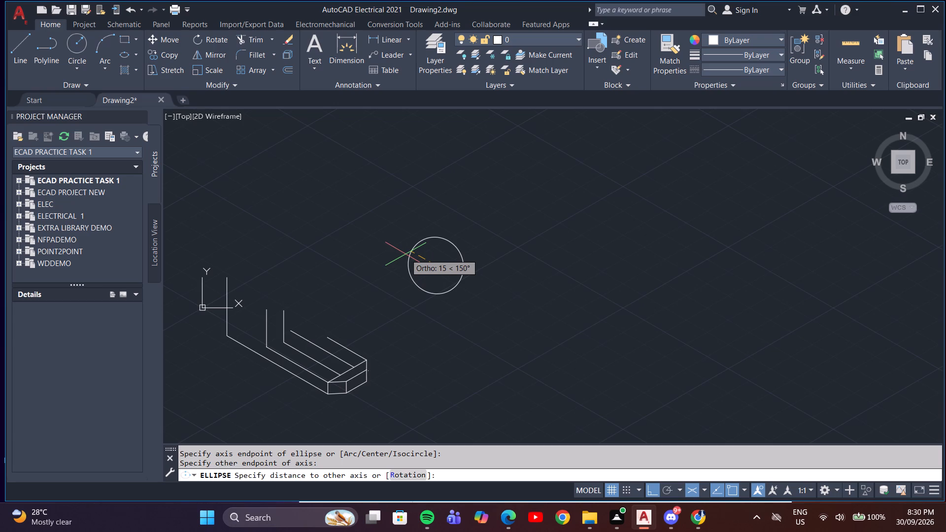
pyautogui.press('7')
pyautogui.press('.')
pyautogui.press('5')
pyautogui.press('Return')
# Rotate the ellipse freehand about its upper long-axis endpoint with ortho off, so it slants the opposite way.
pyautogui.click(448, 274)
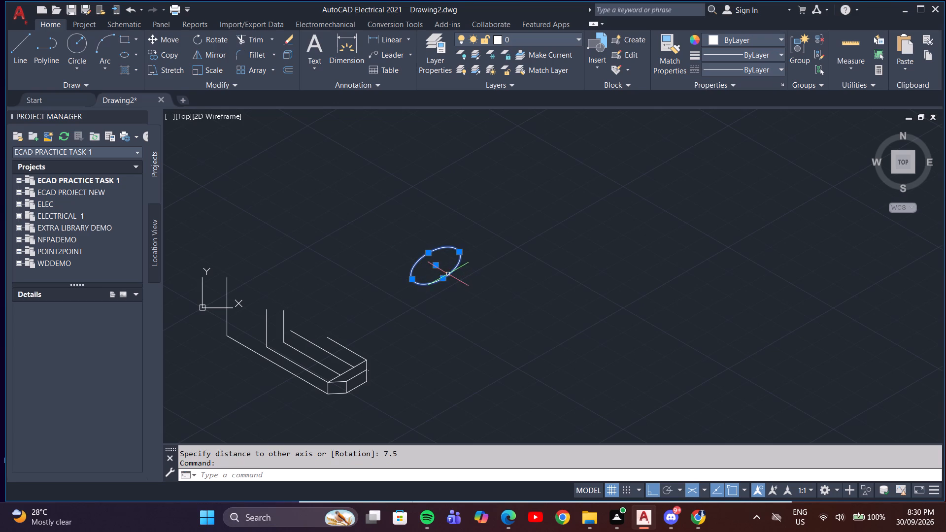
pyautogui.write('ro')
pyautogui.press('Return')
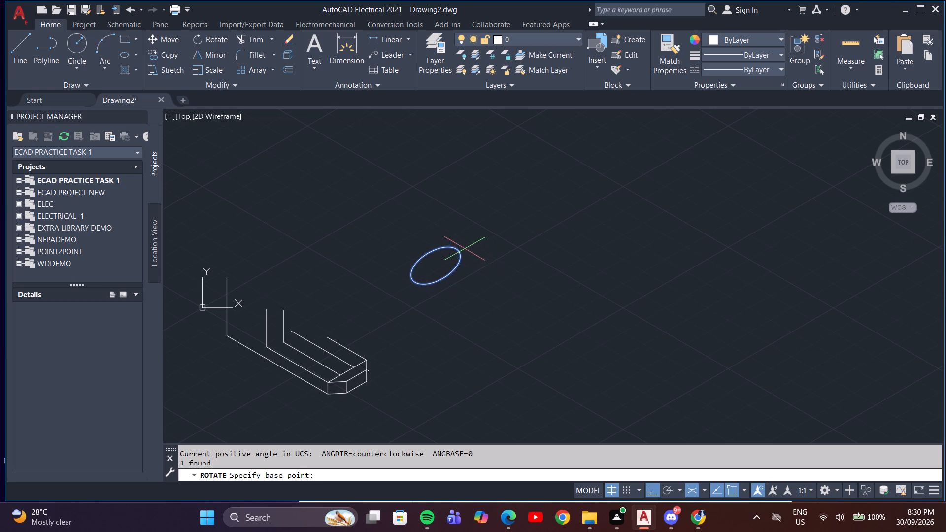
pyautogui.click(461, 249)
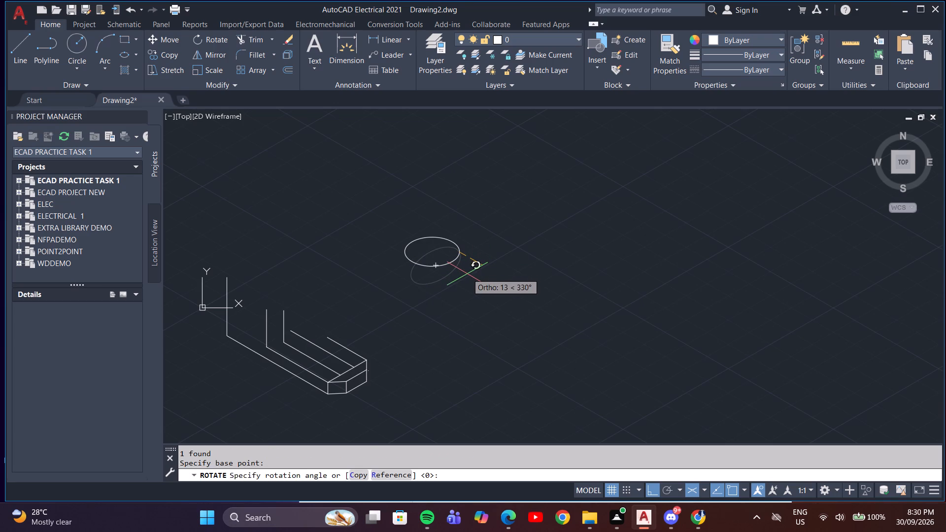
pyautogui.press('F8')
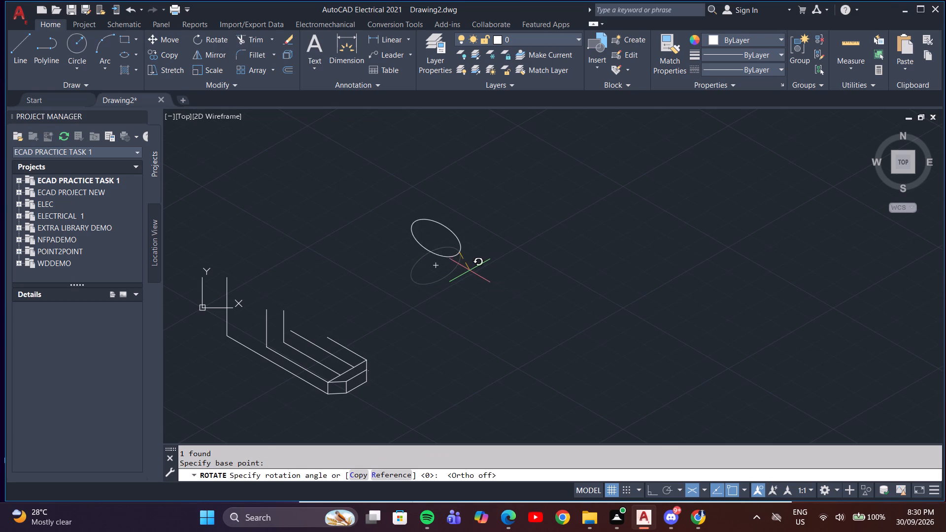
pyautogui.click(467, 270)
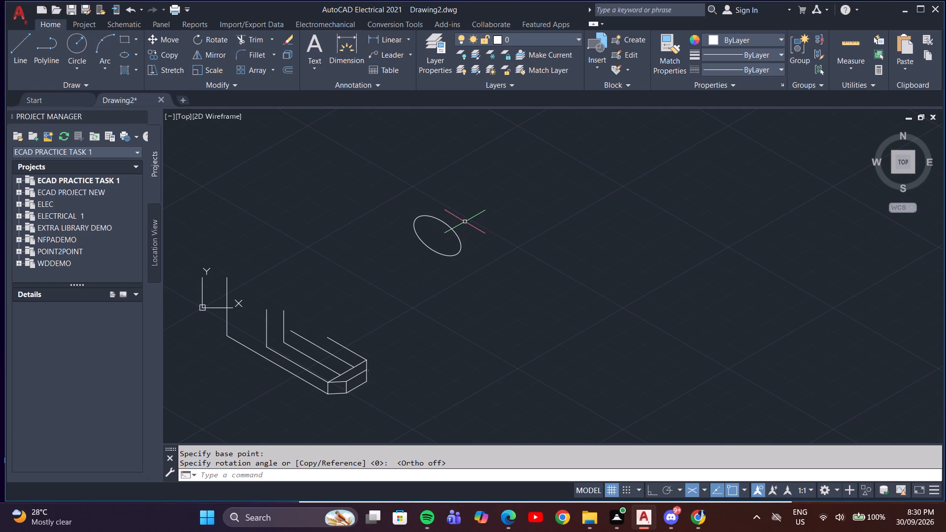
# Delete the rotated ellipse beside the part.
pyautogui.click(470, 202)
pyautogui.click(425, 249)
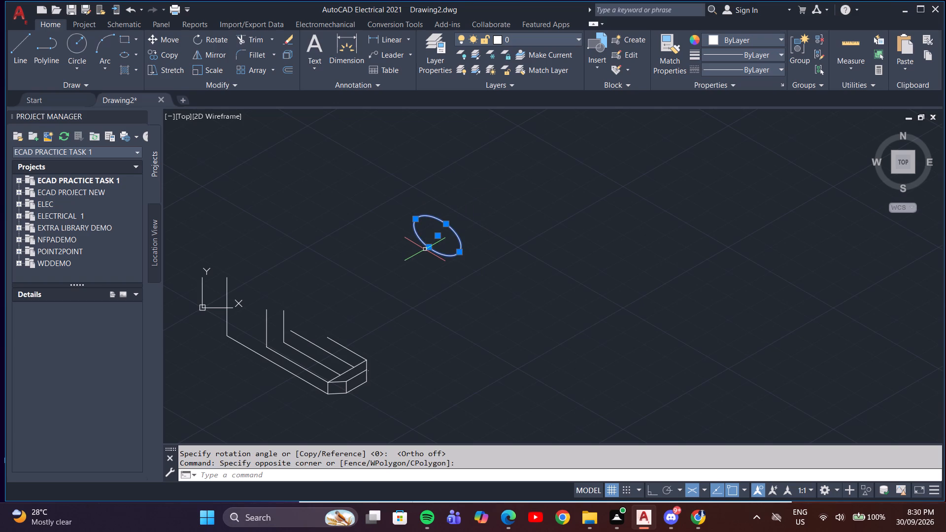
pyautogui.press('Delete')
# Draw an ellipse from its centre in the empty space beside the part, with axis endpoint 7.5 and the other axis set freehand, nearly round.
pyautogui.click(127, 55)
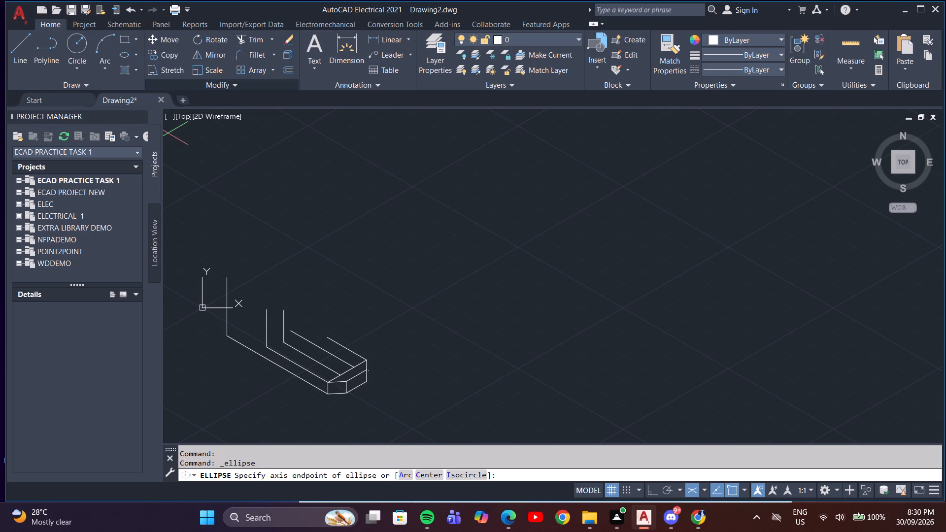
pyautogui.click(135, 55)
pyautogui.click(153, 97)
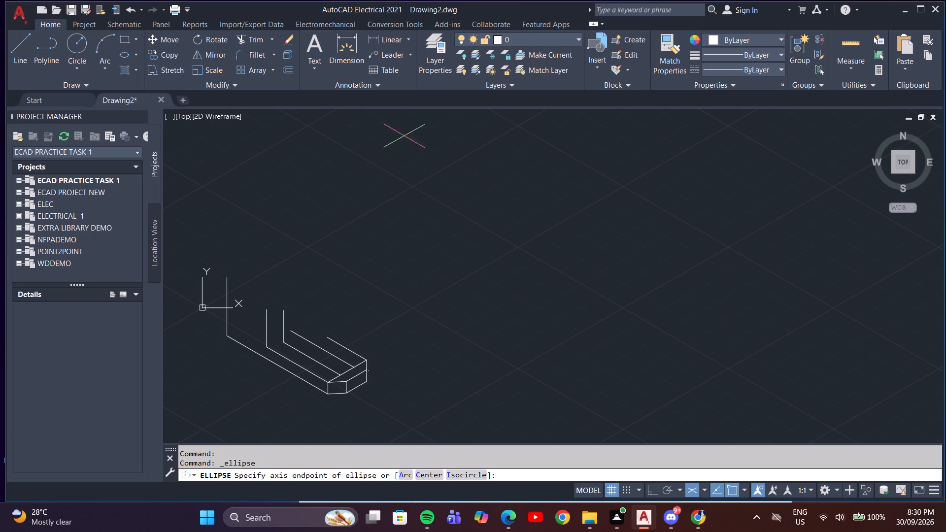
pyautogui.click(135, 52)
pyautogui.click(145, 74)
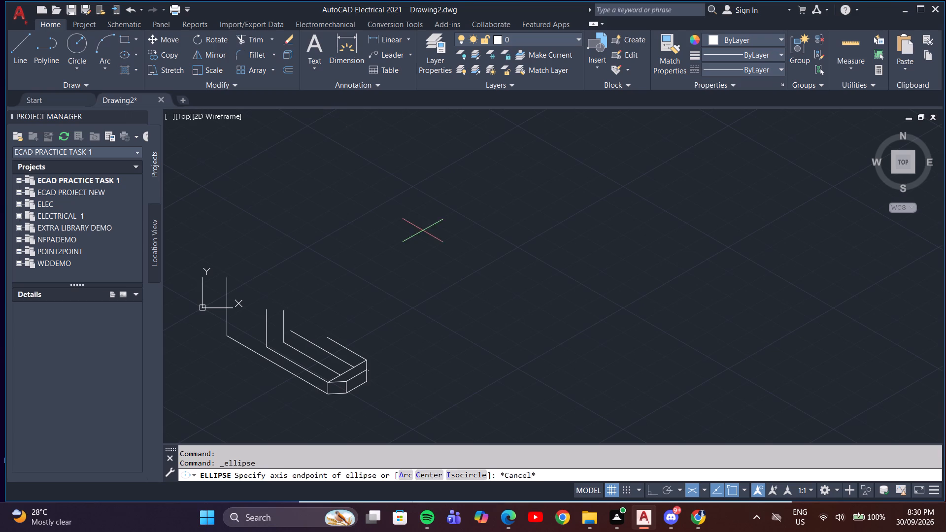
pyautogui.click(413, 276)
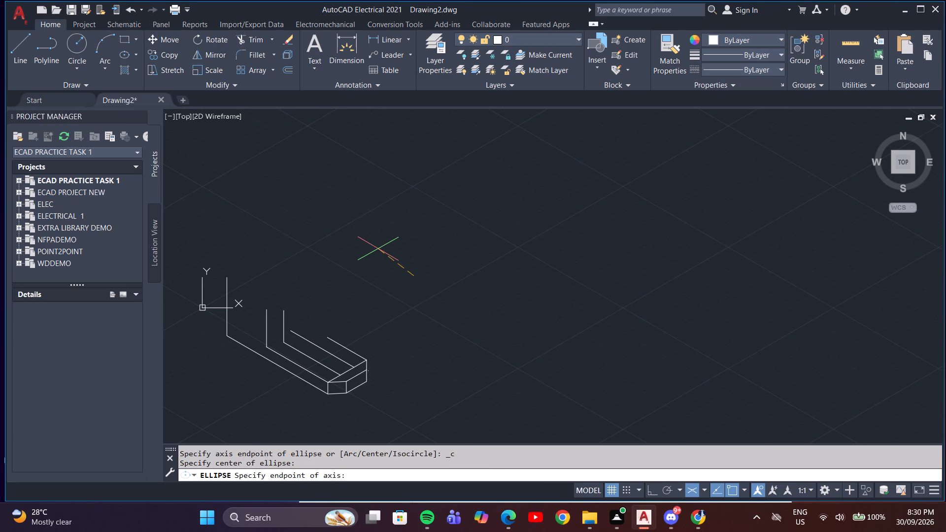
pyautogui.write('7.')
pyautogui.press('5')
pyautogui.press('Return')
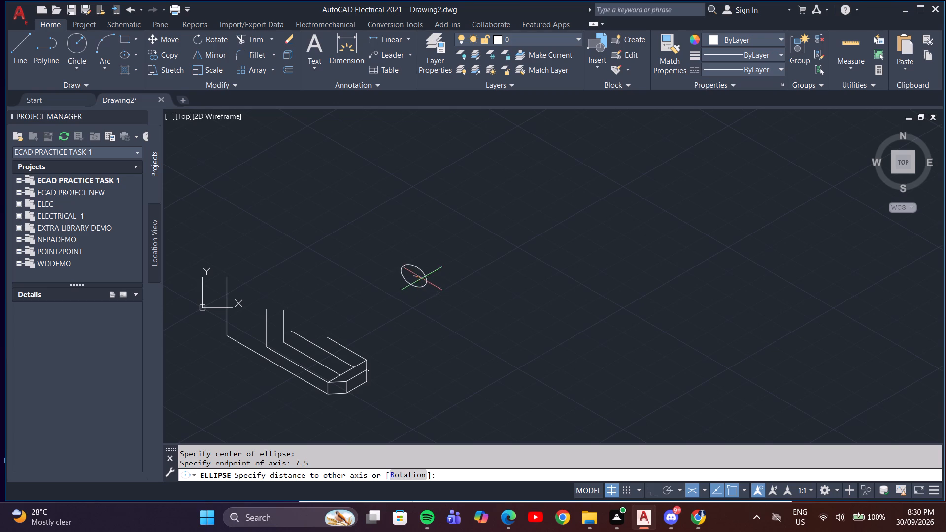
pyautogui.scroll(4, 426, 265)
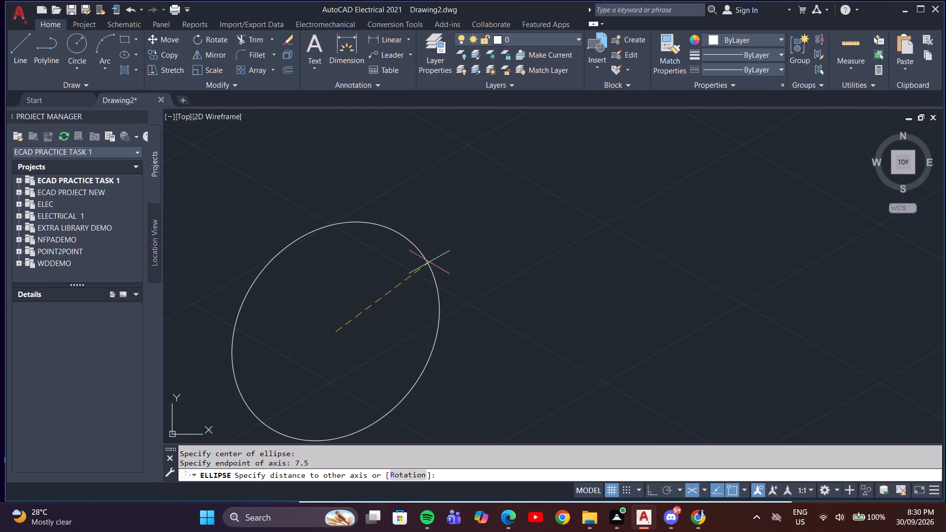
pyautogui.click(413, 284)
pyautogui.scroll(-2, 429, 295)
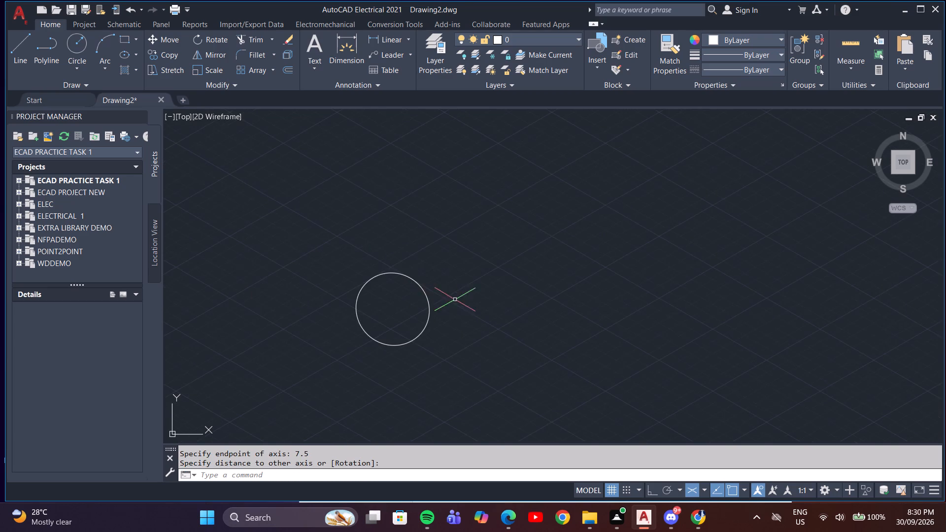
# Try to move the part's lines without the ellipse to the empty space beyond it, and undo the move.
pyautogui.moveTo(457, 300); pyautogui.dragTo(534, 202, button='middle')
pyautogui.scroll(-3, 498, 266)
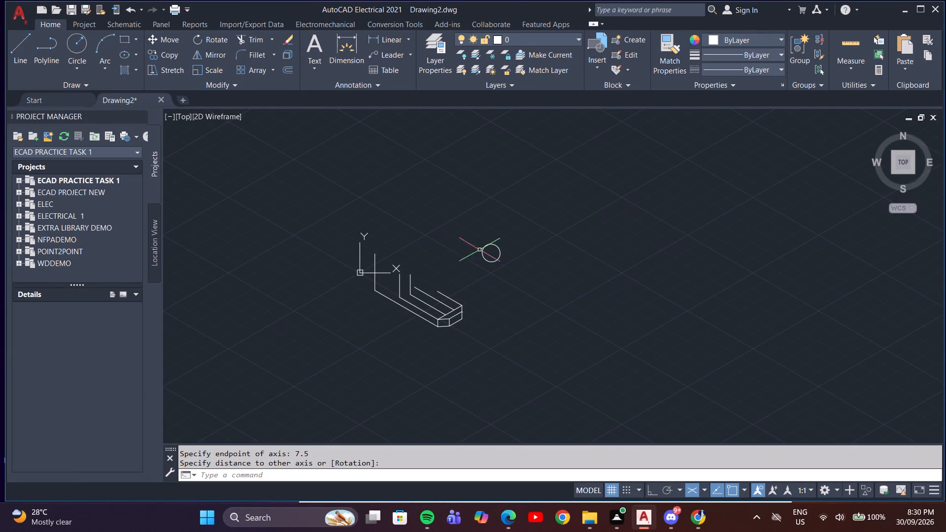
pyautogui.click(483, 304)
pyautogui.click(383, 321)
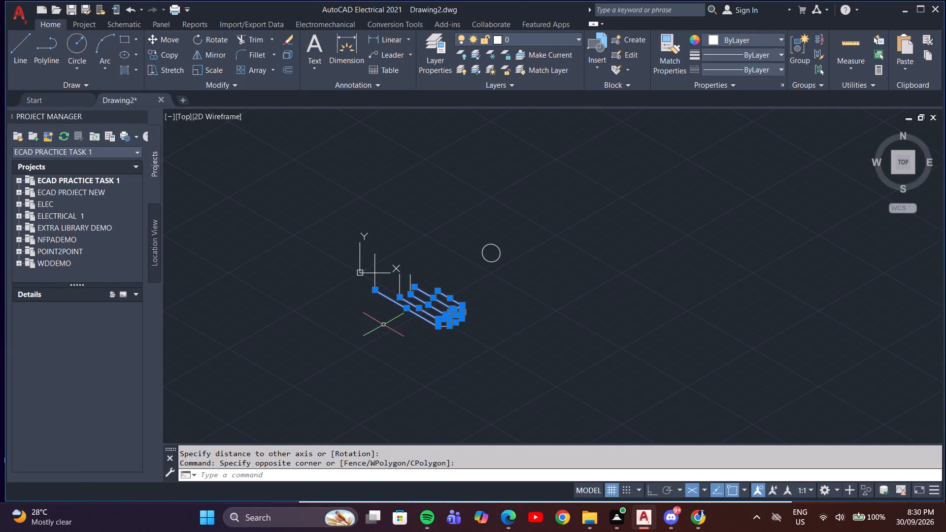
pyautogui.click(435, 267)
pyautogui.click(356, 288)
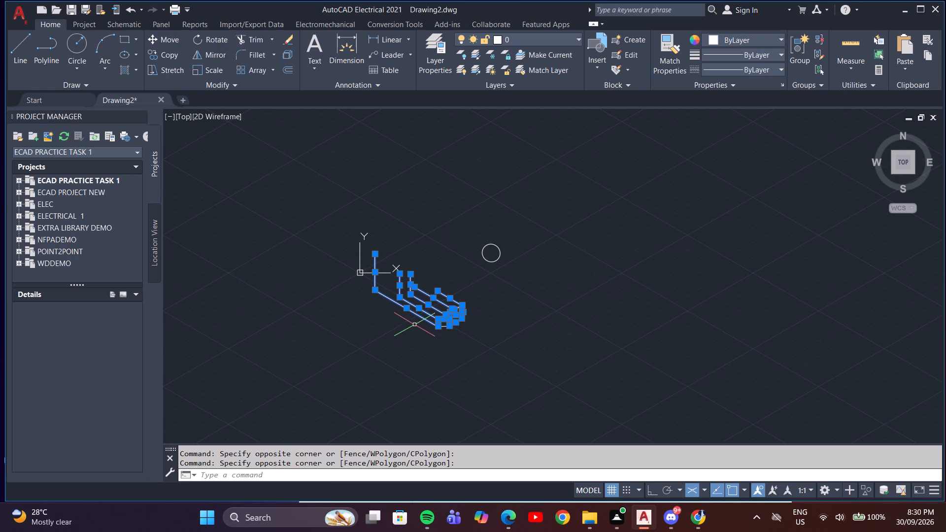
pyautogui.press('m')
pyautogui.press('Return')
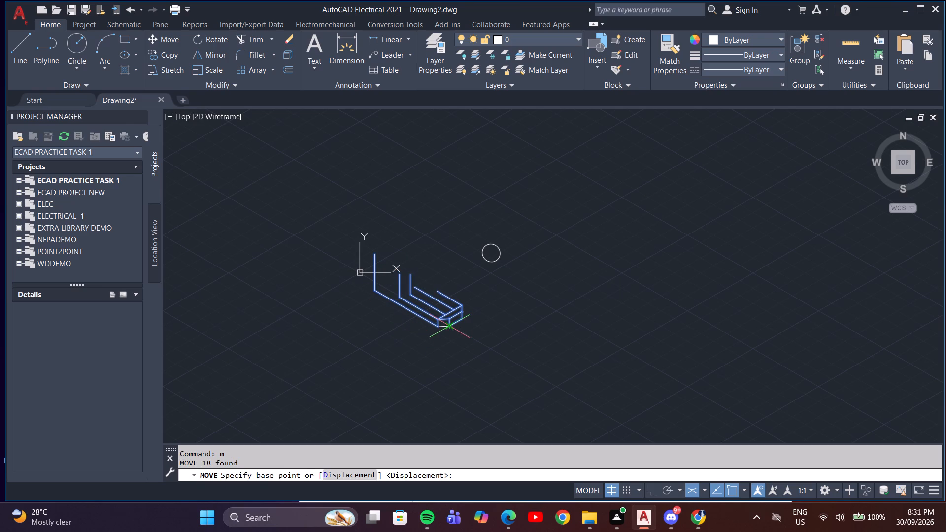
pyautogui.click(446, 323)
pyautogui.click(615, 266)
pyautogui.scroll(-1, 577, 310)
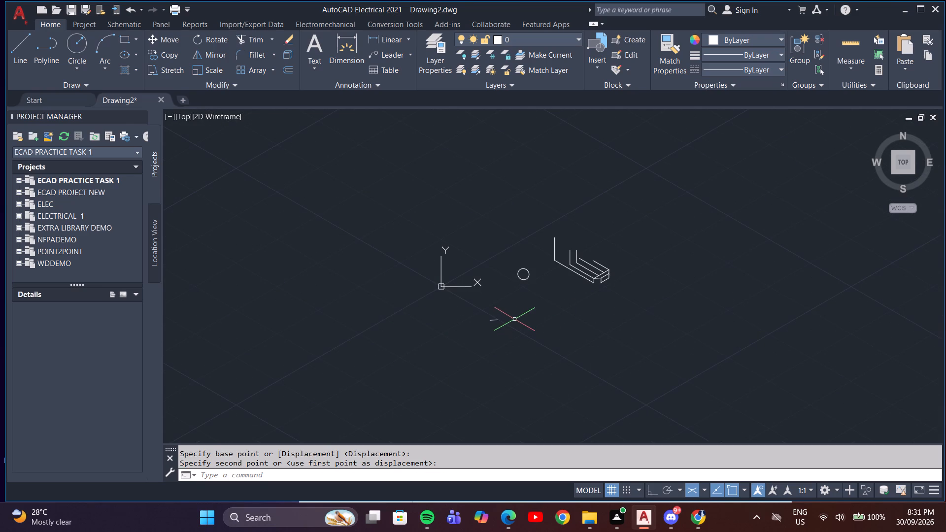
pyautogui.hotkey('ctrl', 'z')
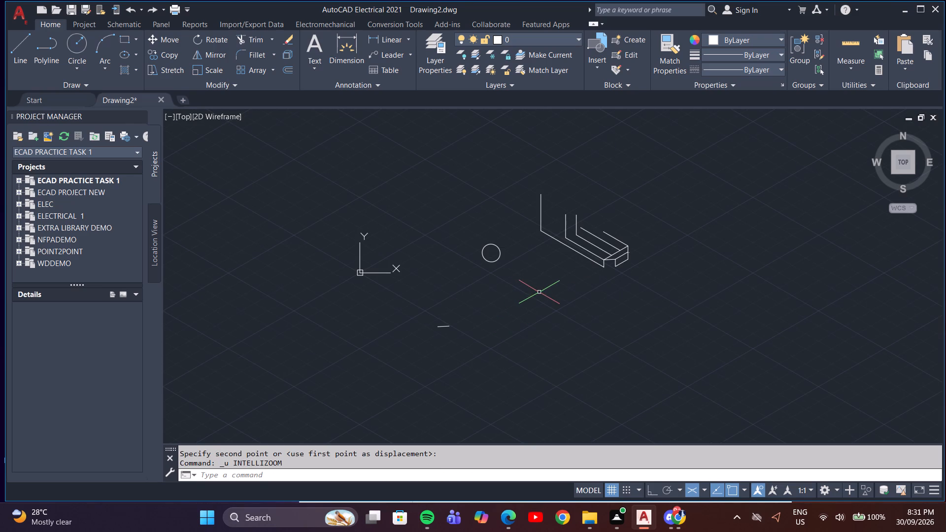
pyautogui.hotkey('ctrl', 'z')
# Move the whole part together with the ellipse away from the origin into the empty area up and to the right.
pyautogui.click(488, 284)
pyautogui.click(362, 316)
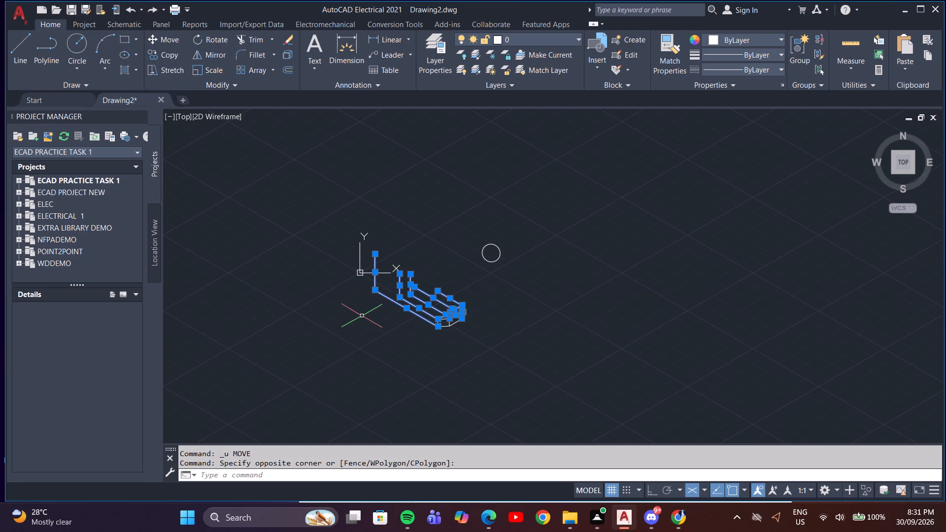
pyautogui.click(449, 241)
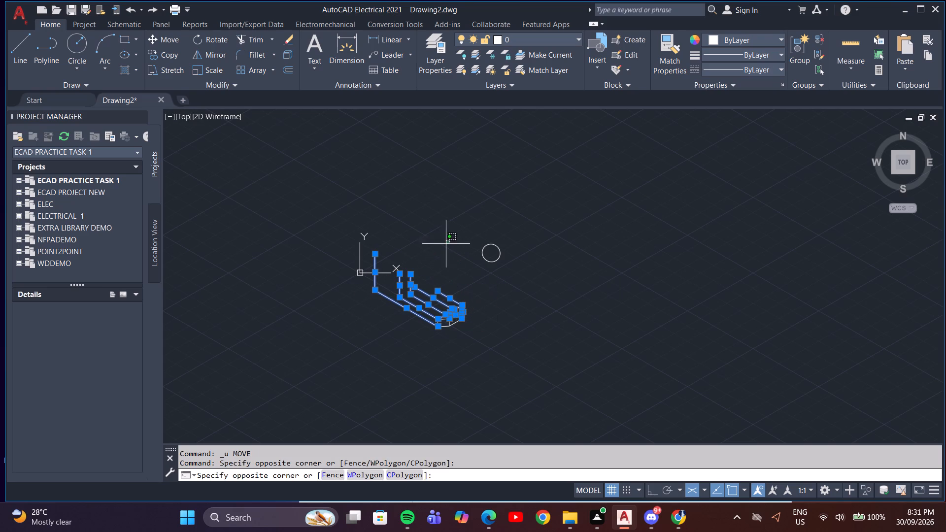
pyautogui.click(410, 357)
pyautogui.click(503, 197)
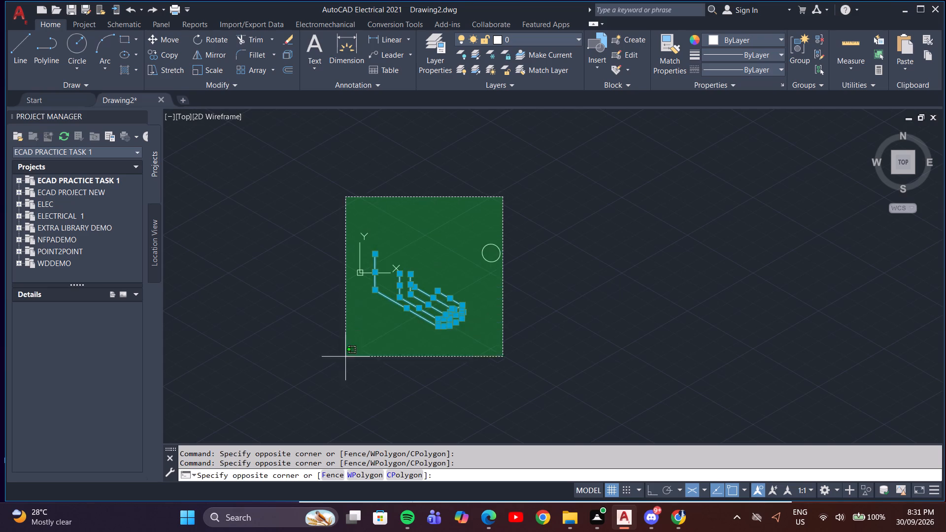
pyautogui.click(337, 391)
pyautogui.press('m')
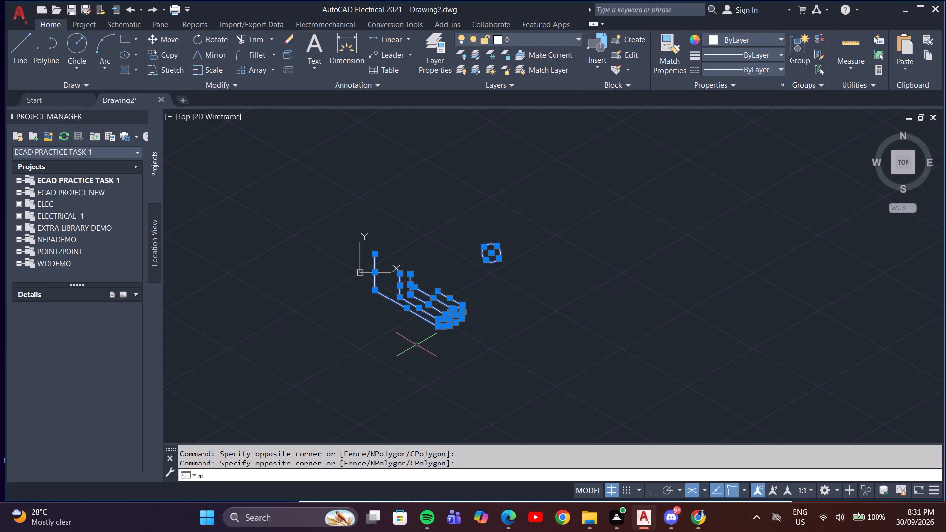
pyautogui.press('Return')
pyautogui.click(451, 316)
pyautogui.click(652, 251)
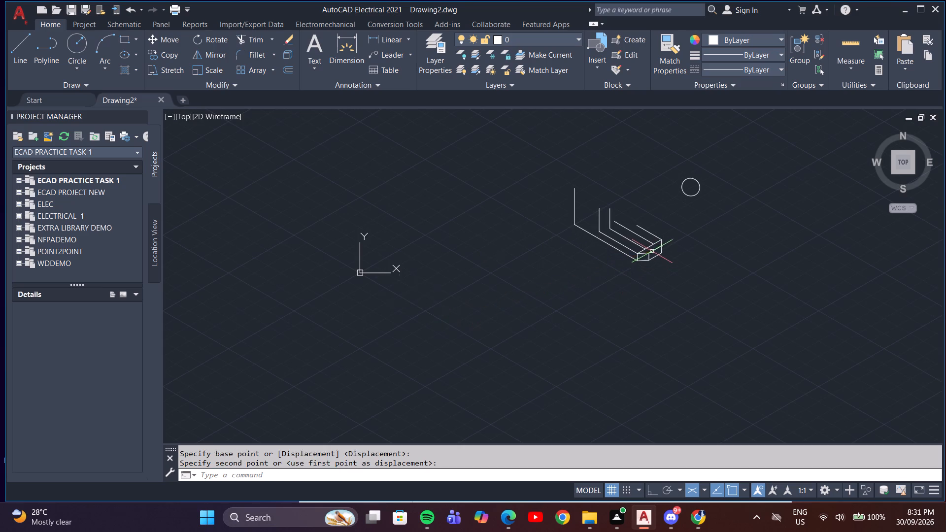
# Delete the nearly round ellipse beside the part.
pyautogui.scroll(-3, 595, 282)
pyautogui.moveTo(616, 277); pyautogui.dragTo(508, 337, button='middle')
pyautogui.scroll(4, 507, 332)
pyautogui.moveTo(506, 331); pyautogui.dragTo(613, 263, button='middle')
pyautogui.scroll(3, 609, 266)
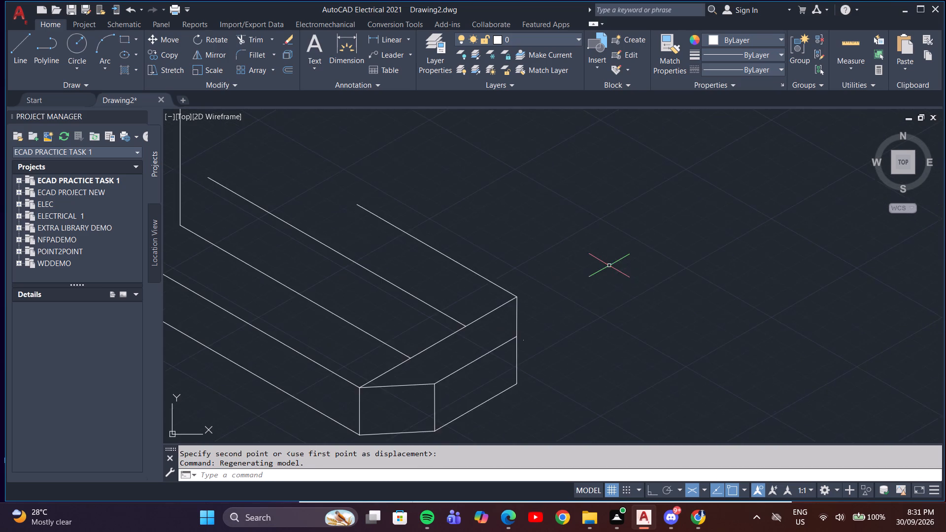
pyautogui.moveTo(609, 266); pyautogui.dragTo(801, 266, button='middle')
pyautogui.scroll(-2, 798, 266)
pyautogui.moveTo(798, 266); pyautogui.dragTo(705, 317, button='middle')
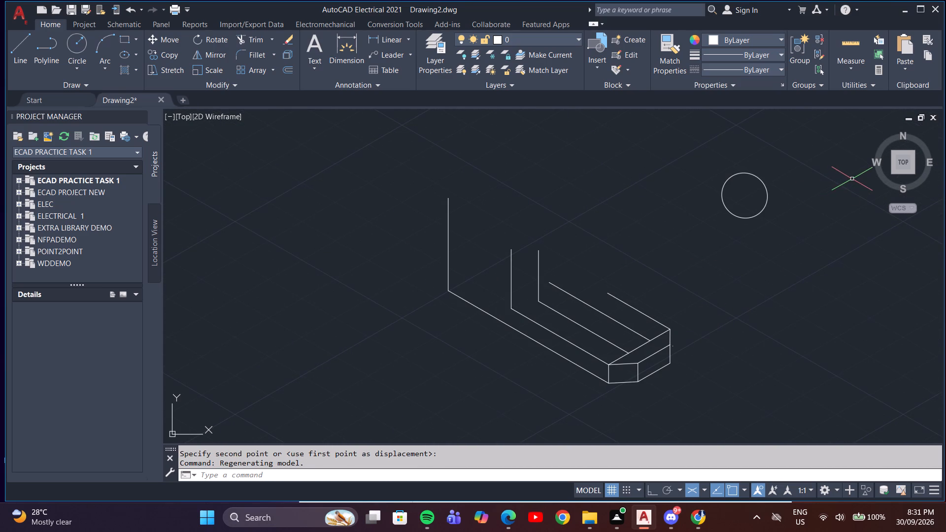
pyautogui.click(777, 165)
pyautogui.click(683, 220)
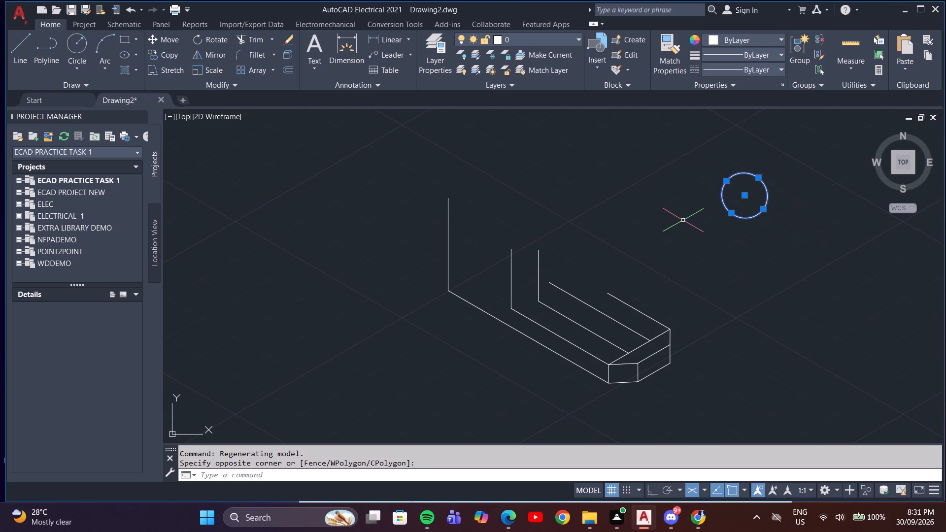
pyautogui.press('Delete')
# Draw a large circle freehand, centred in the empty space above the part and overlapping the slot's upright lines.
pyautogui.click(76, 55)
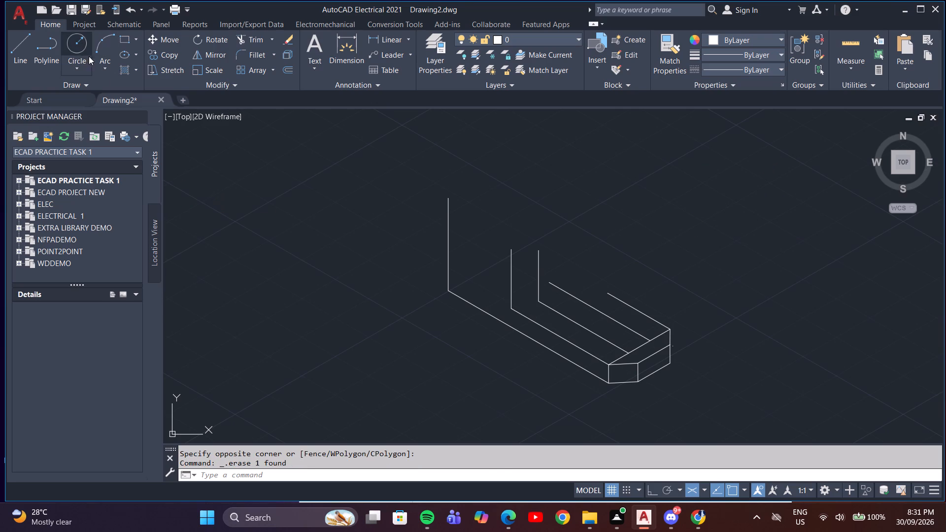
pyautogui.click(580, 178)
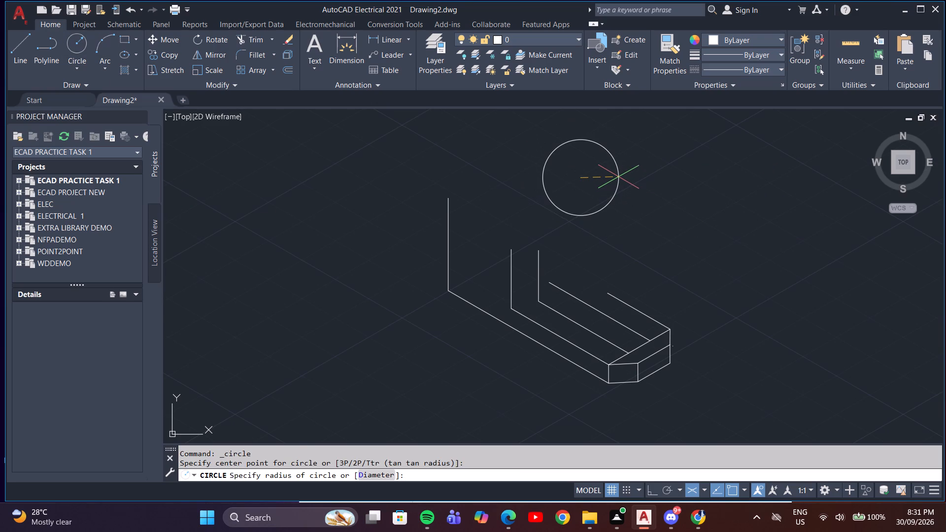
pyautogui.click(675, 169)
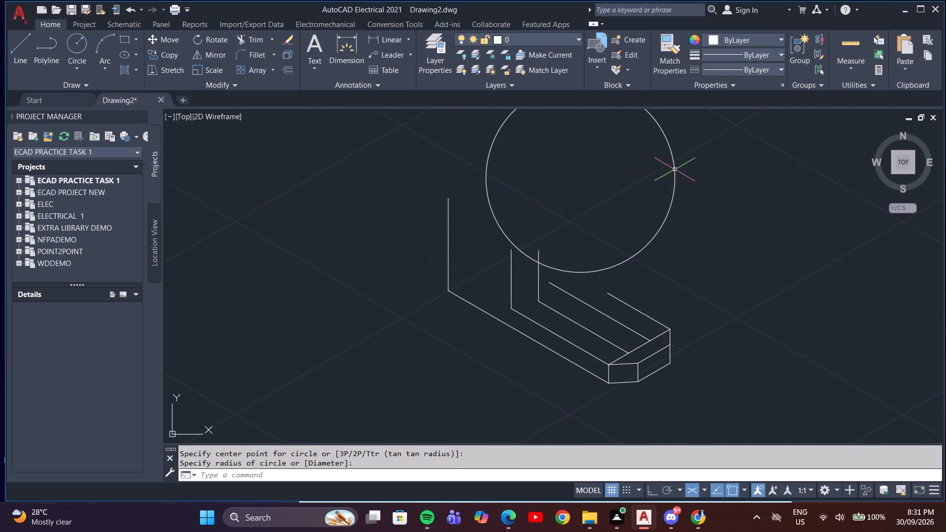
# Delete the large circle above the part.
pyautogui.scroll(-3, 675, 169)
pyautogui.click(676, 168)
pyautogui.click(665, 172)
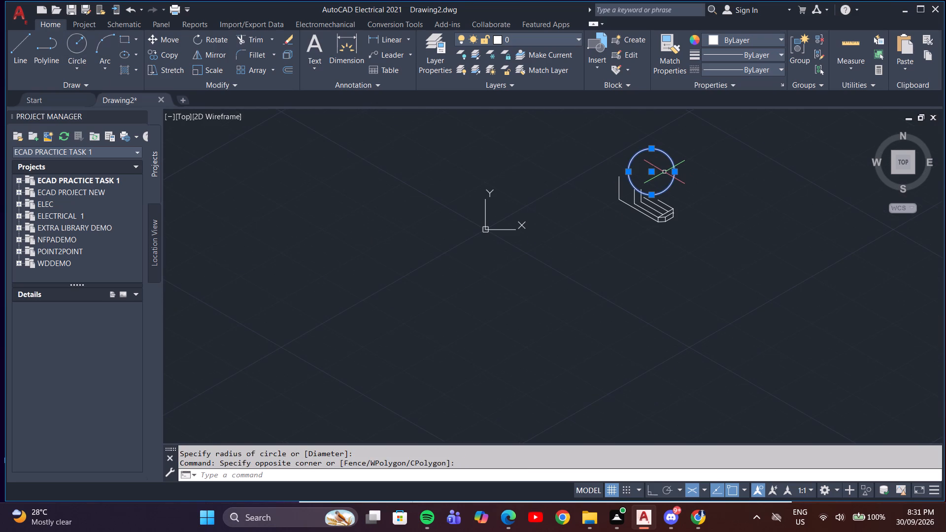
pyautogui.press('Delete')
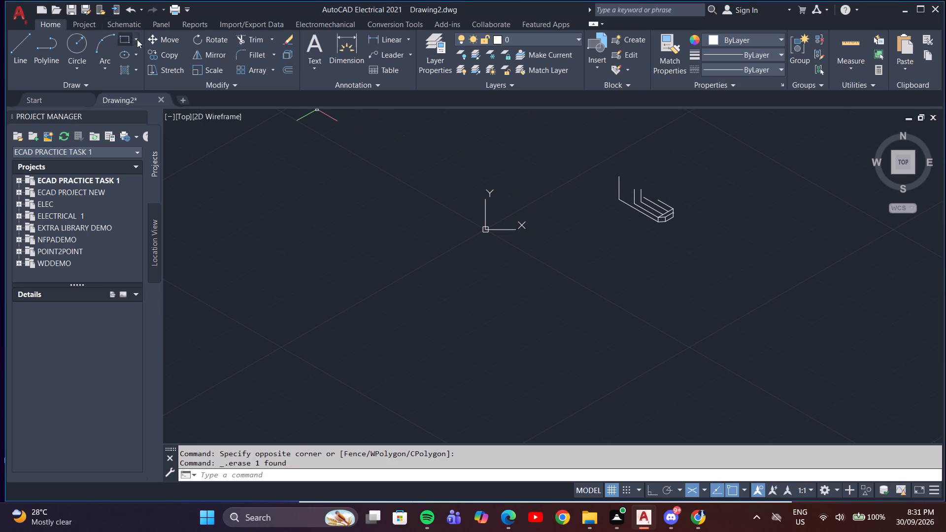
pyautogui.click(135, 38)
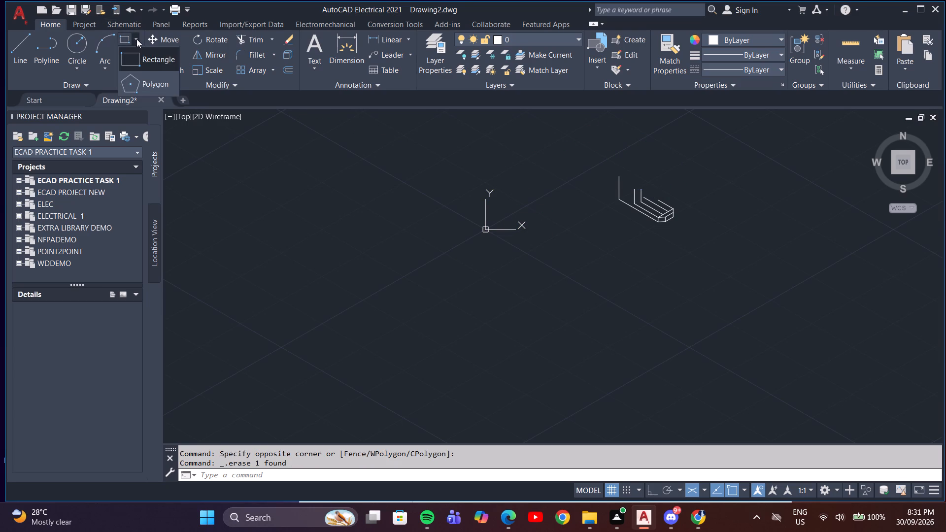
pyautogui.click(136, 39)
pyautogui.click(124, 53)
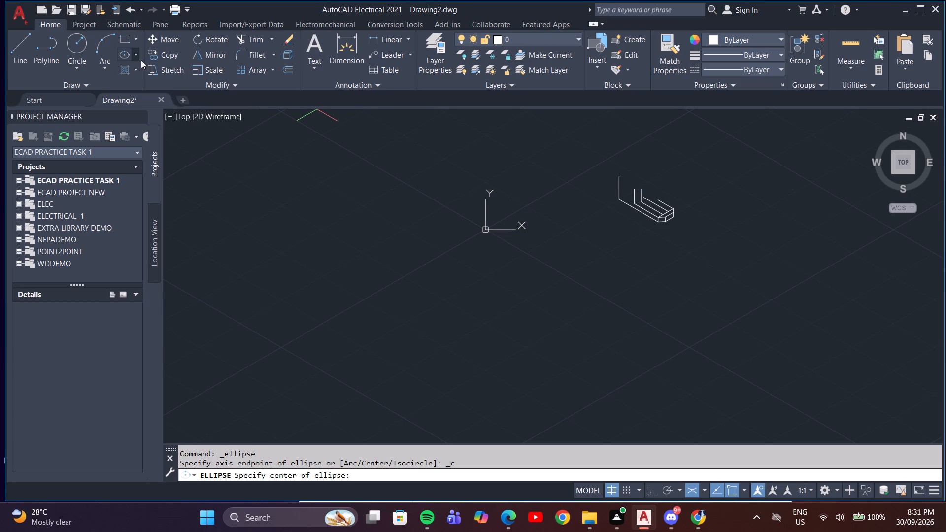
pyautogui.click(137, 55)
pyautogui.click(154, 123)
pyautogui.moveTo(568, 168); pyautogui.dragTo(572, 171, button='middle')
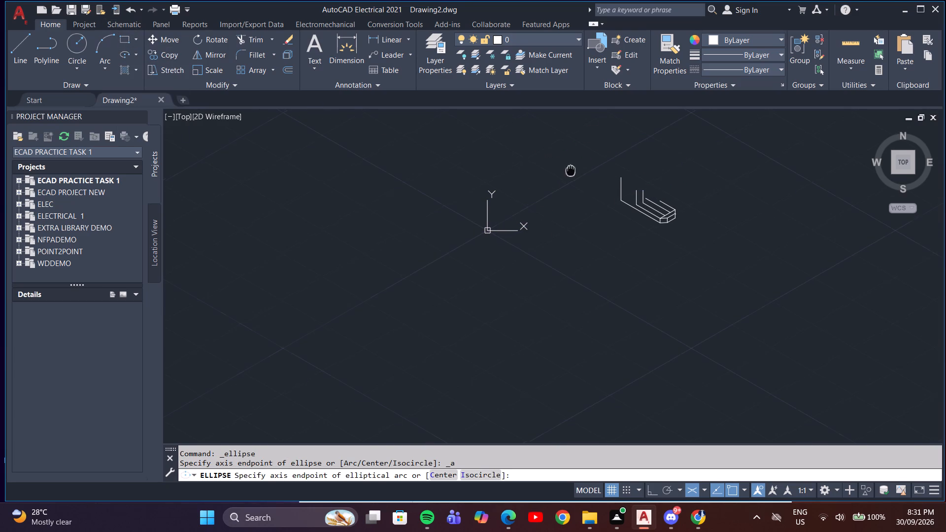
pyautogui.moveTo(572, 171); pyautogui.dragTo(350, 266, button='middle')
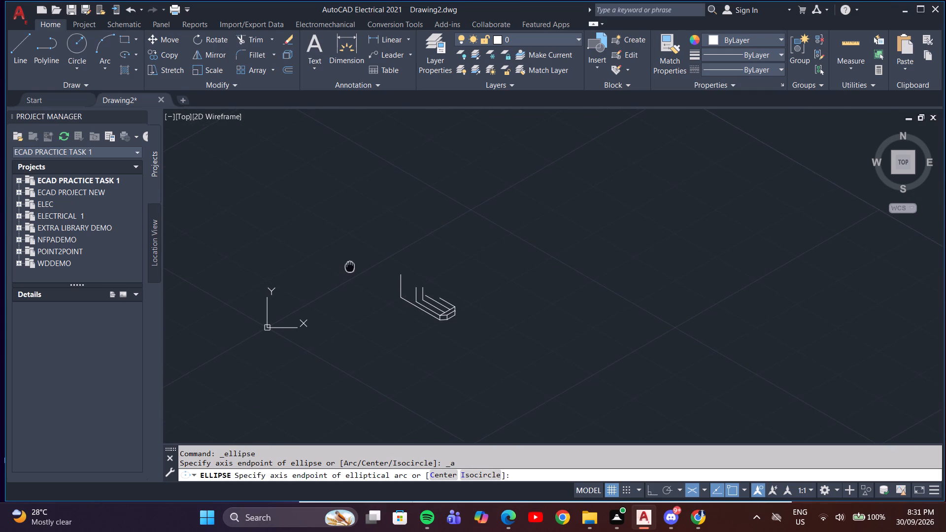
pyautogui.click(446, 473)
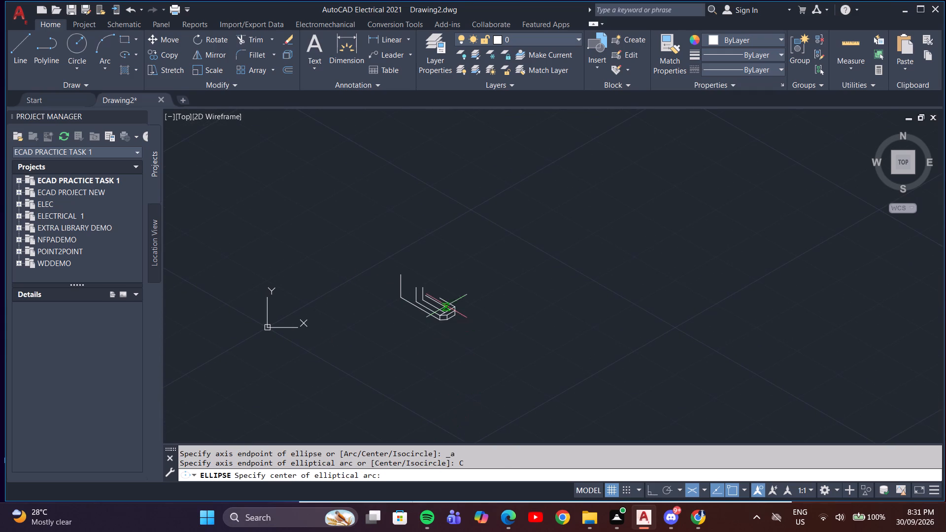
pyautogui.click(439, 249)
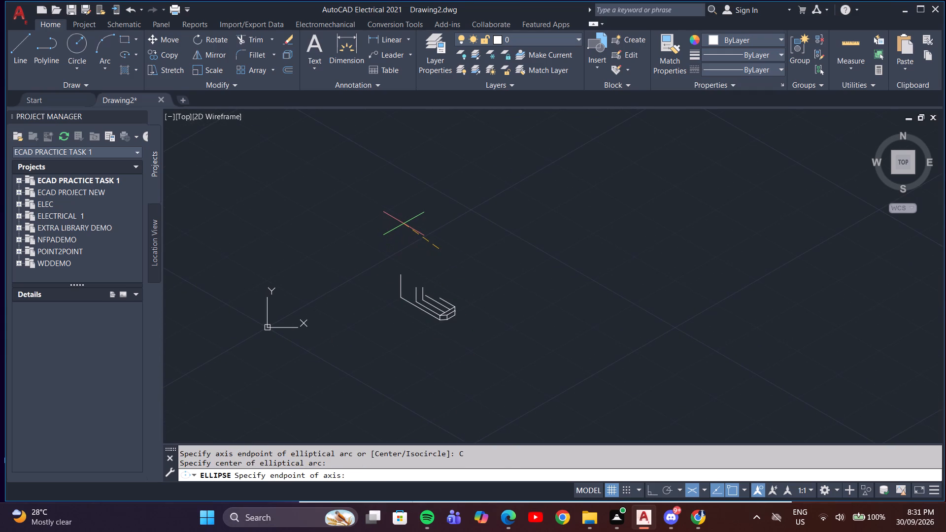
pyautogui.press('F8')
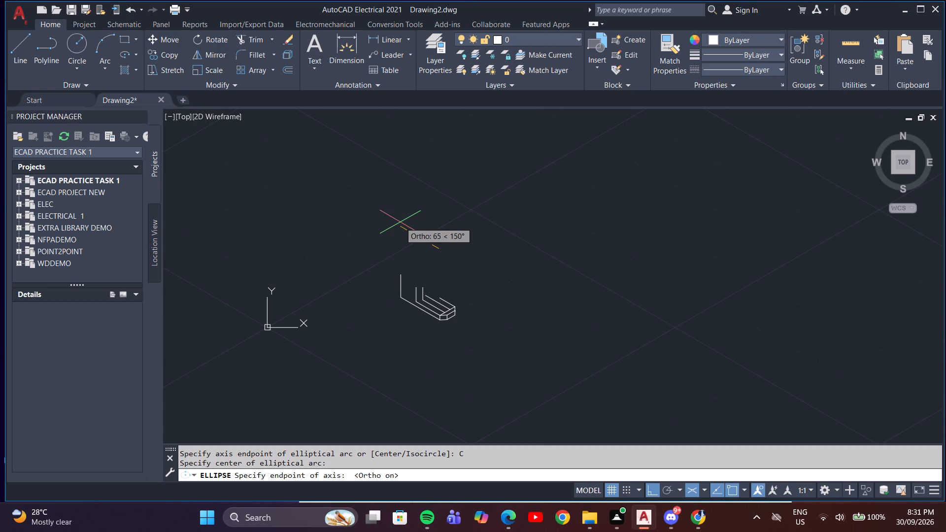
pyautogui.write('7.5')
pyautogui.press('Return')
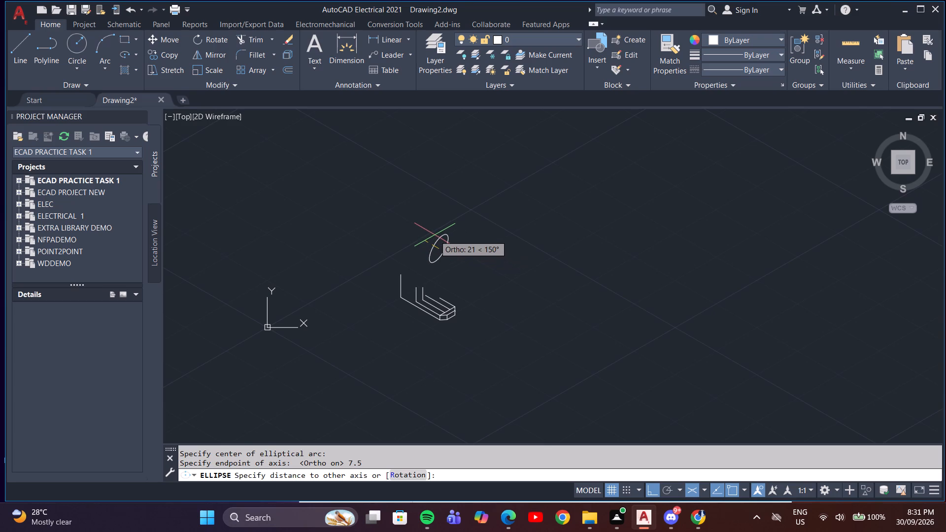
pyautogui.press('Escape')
# Start an elliptical arc with its first axis endpoint in the empty space beside the part.
pyautogui.click(139, 56)
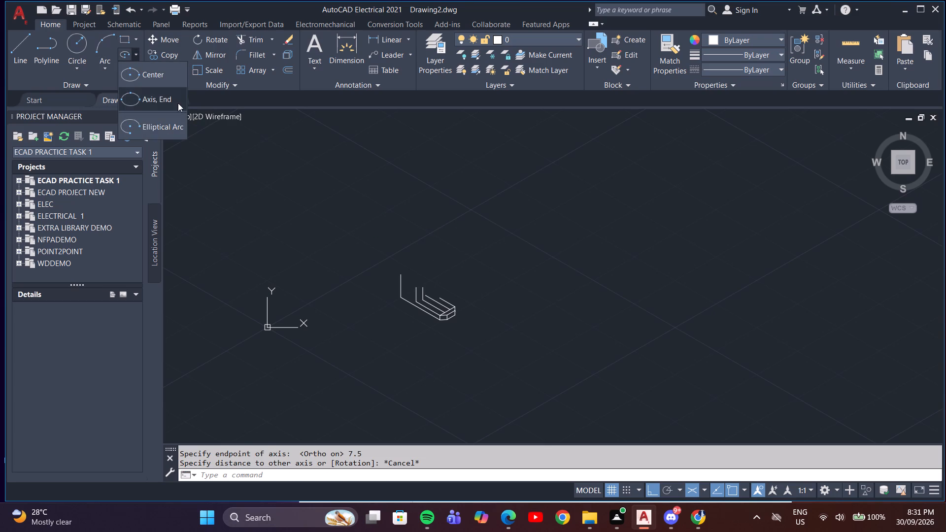
pyautogui.click(160, 122)
pyautogui.click(530, 241)
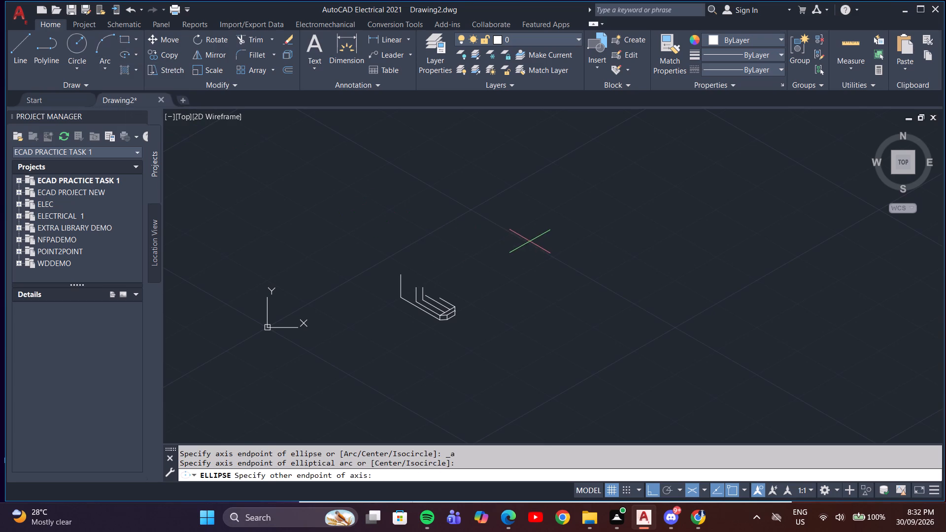
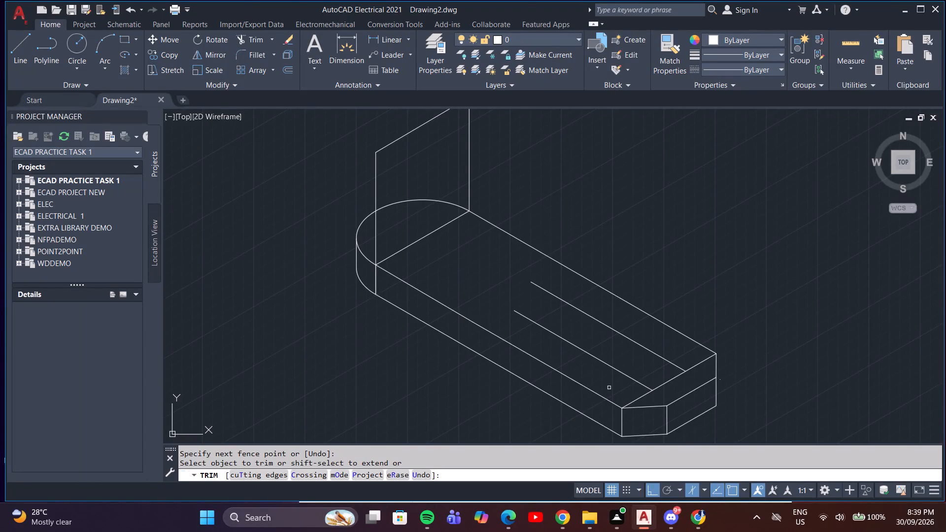
# Try an isocircle arc centred on the upright frame's sloping top edge, switching the isometric drawing plane to Isoplane Top.
pyautogui.moveTo(612, 351); pyautogui.dragTo(590, 415, button='middle')
pyautogui.moveTo(445, 278); pyautogui.dragTo(642, 277, button='middle')
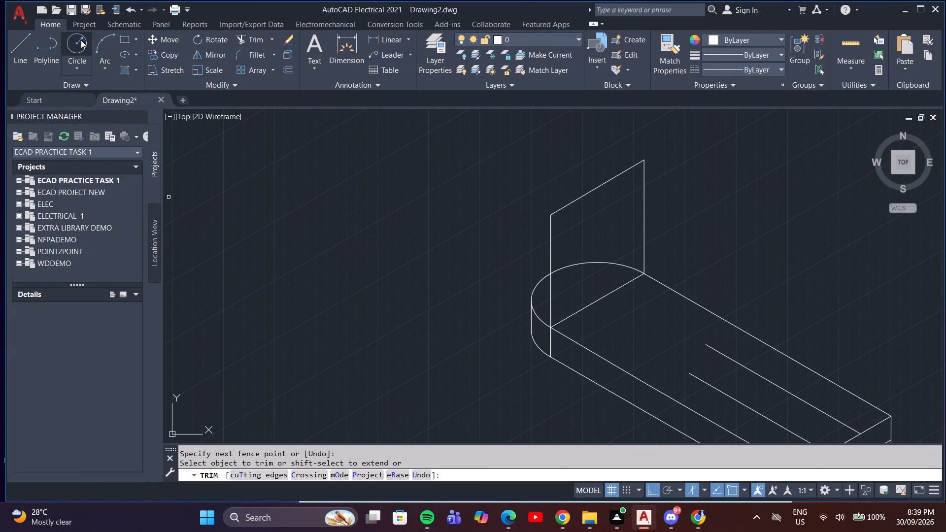
pyautogui.click(129, 55)
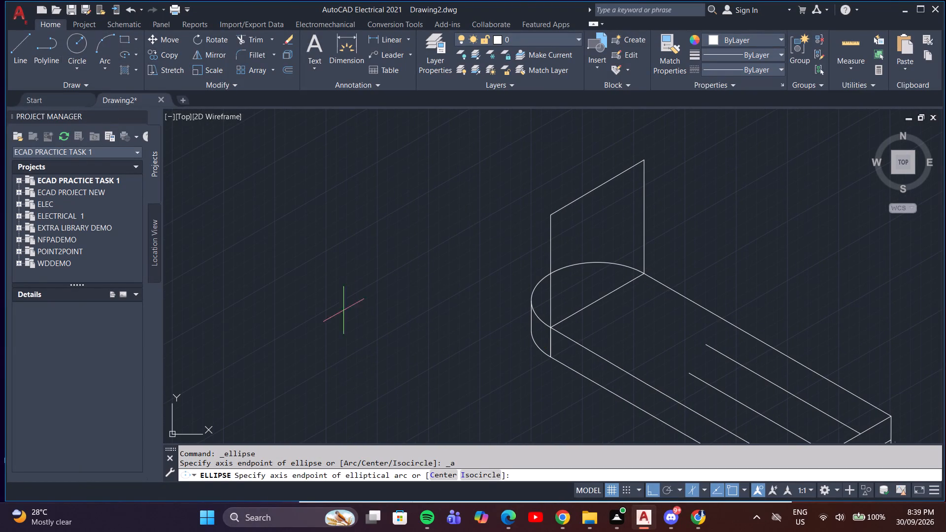
pyautogui.click(482, 472)
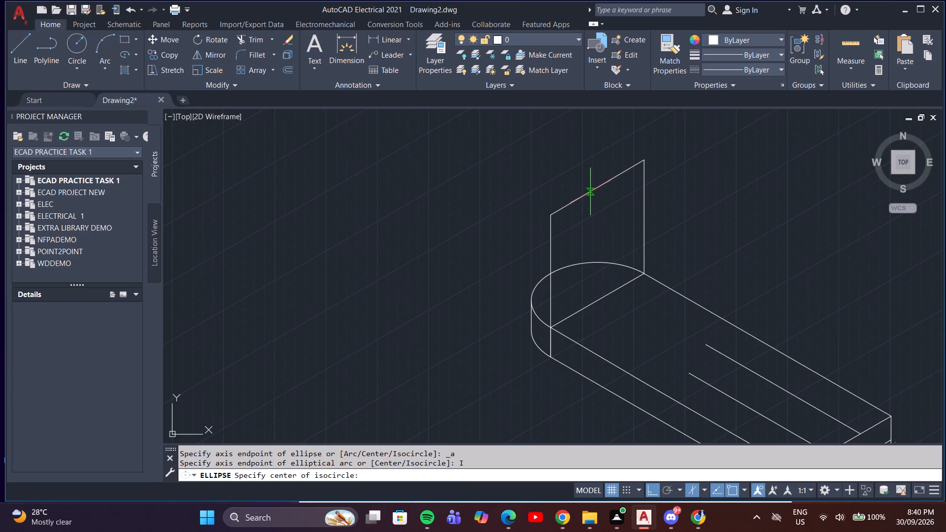
pyautogui.click(600, 187)
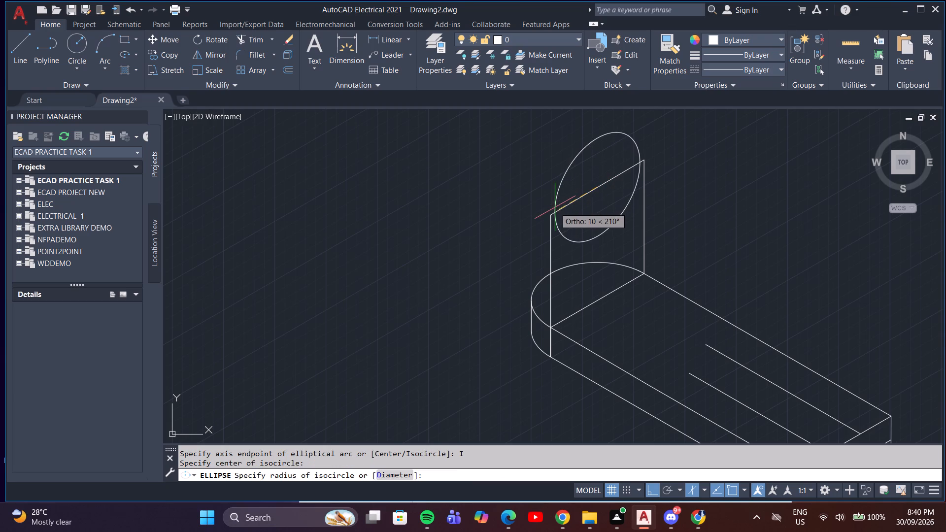
pyautogui.press('F5')
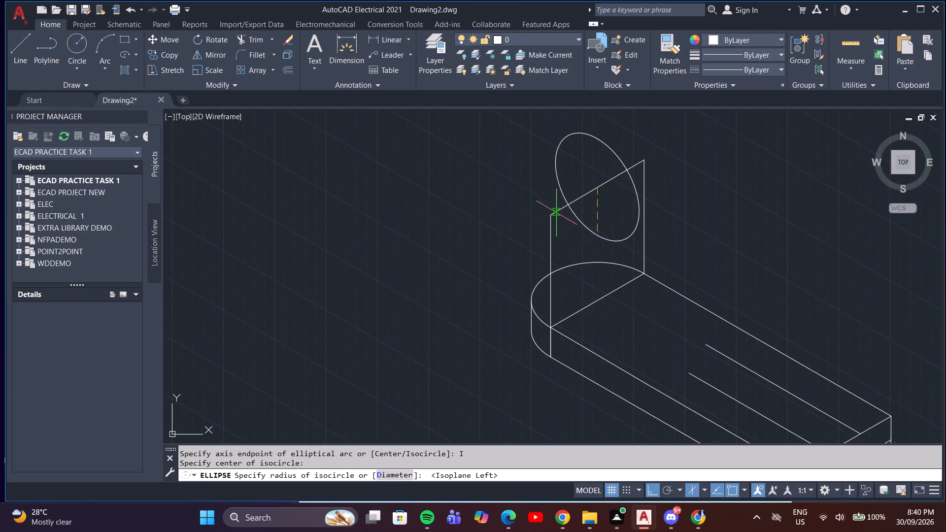
pyautogui.press('F5')
pyautogui.click(547, 216)
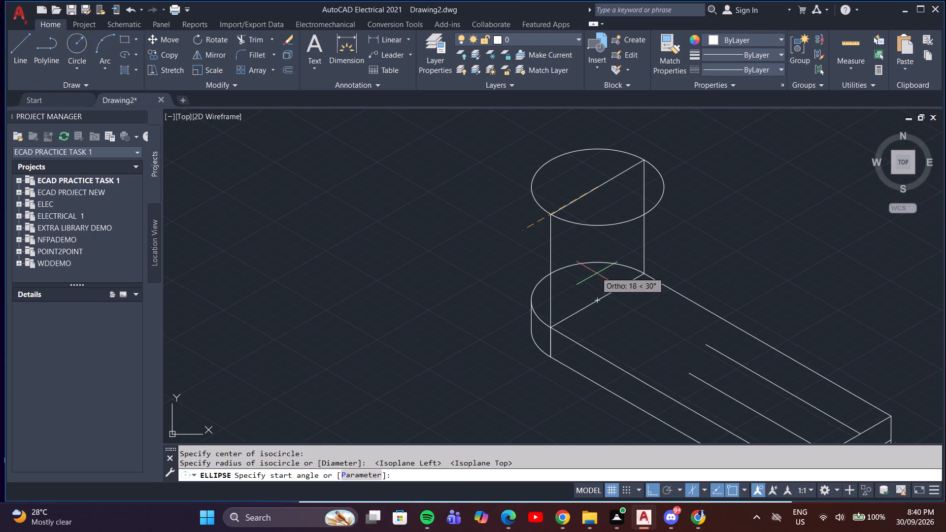
pyautogui.press('Escape')
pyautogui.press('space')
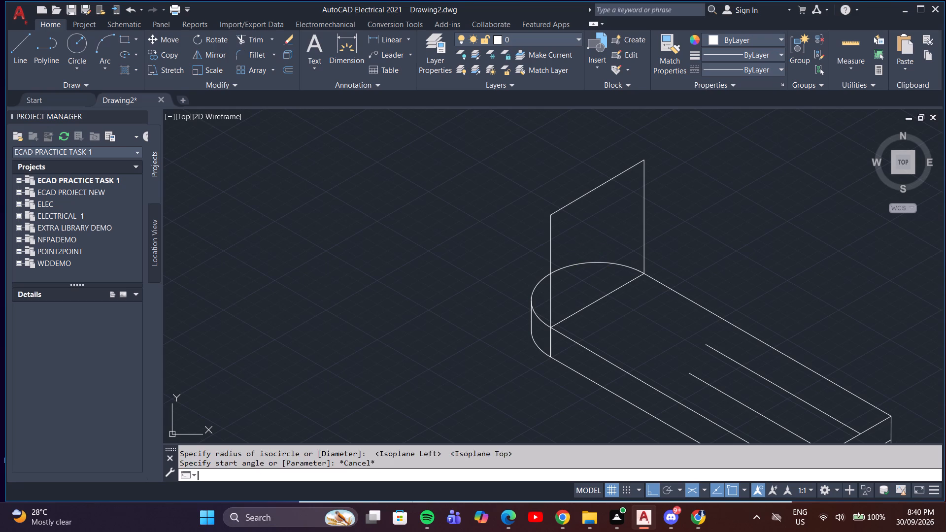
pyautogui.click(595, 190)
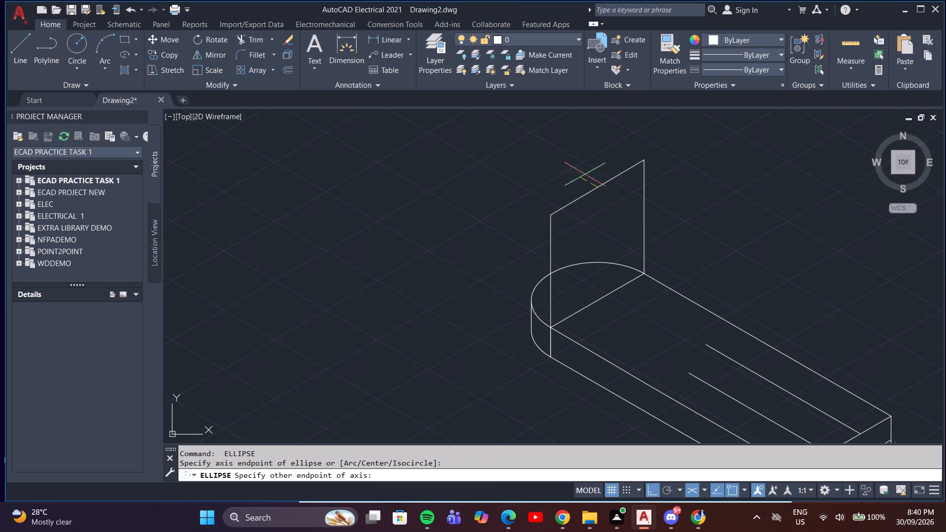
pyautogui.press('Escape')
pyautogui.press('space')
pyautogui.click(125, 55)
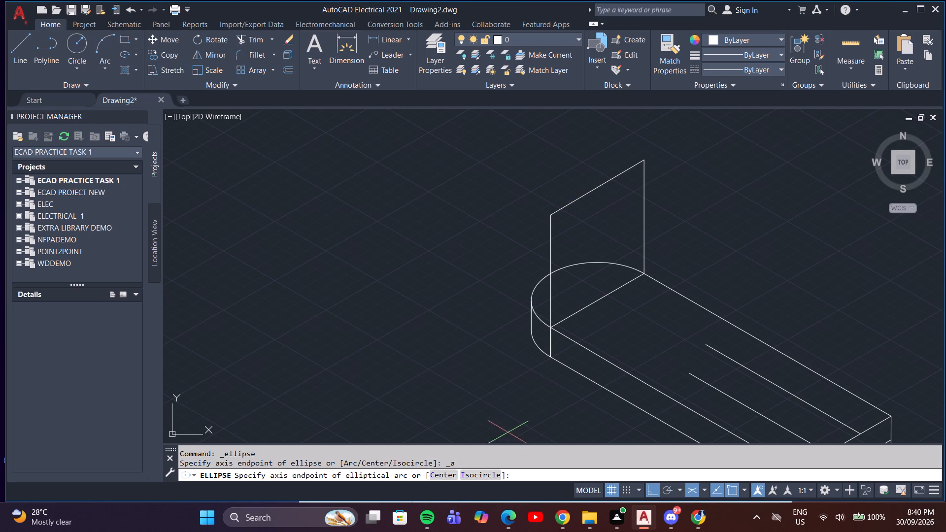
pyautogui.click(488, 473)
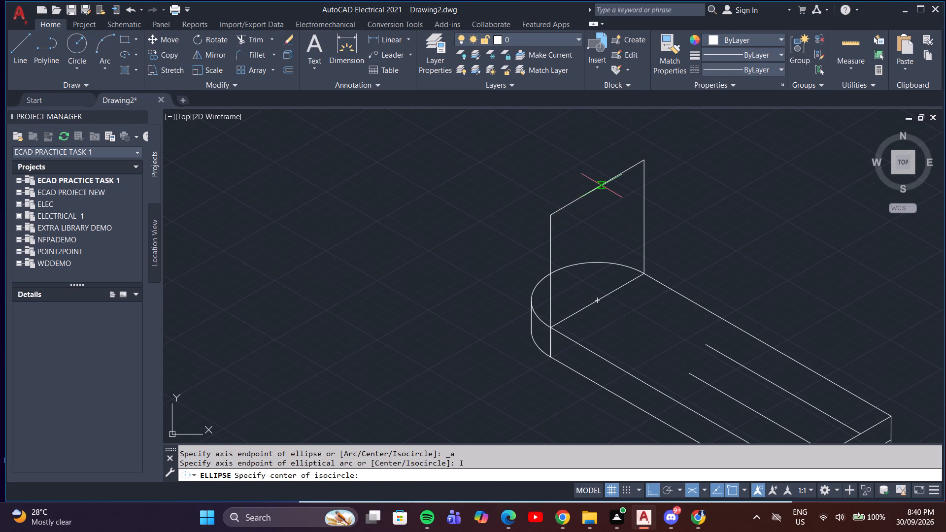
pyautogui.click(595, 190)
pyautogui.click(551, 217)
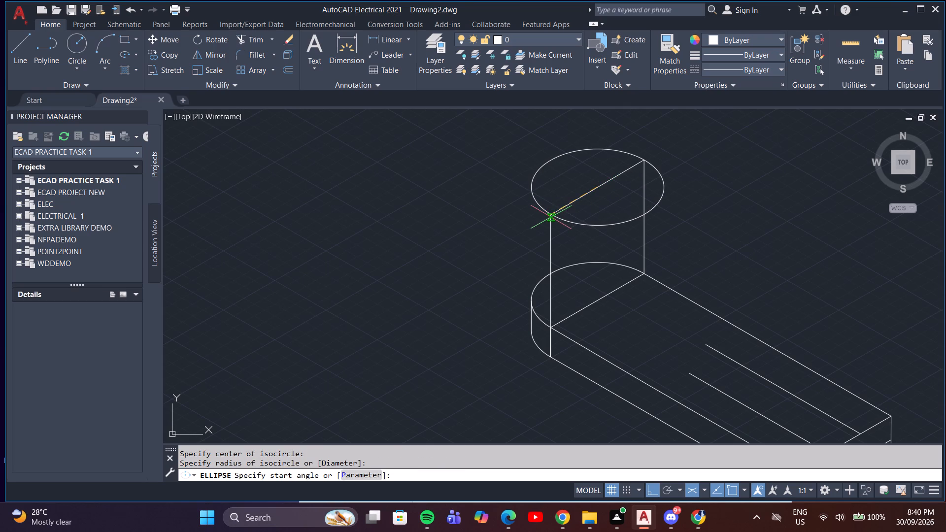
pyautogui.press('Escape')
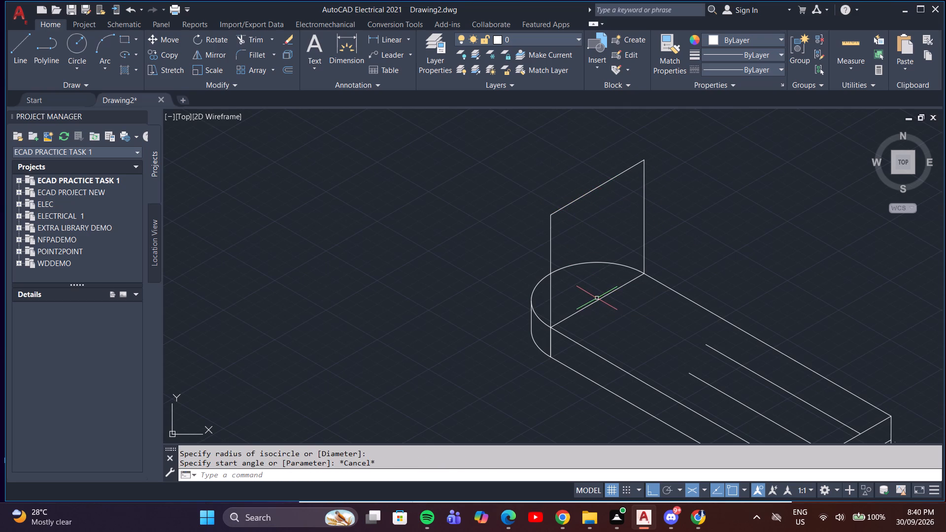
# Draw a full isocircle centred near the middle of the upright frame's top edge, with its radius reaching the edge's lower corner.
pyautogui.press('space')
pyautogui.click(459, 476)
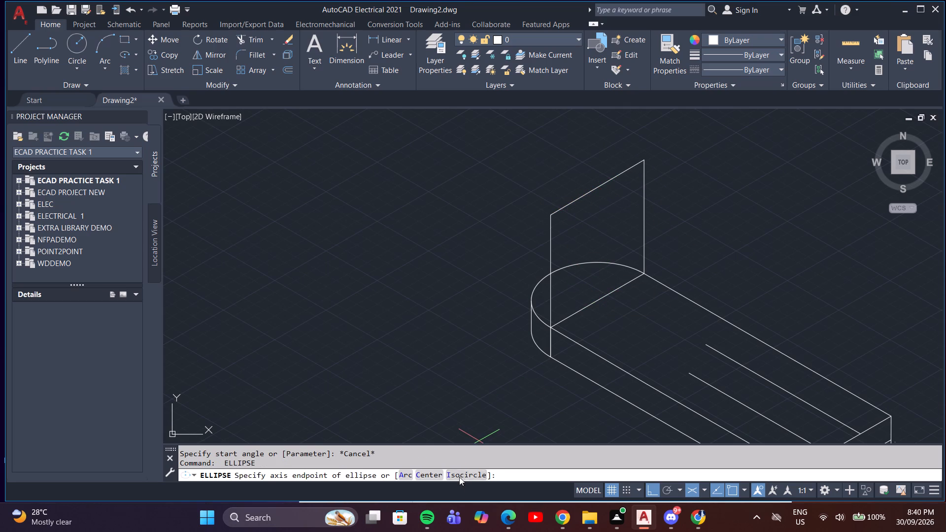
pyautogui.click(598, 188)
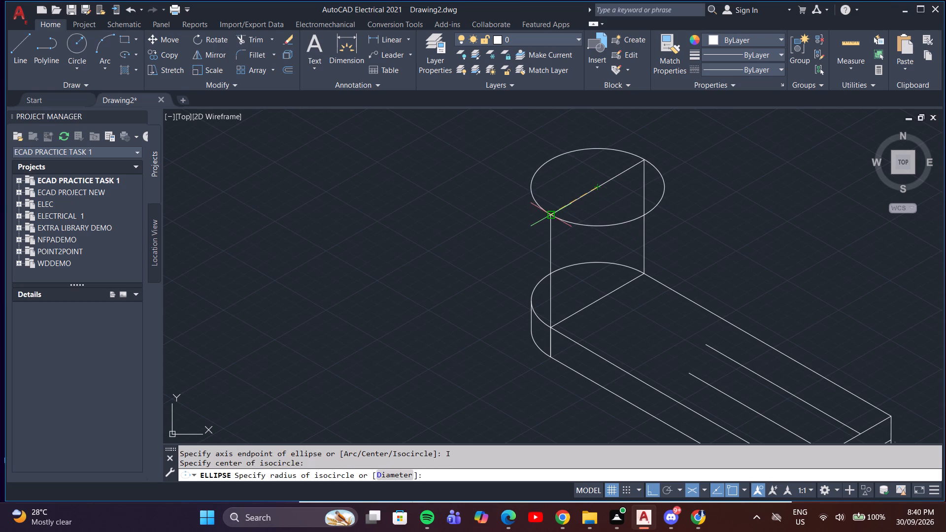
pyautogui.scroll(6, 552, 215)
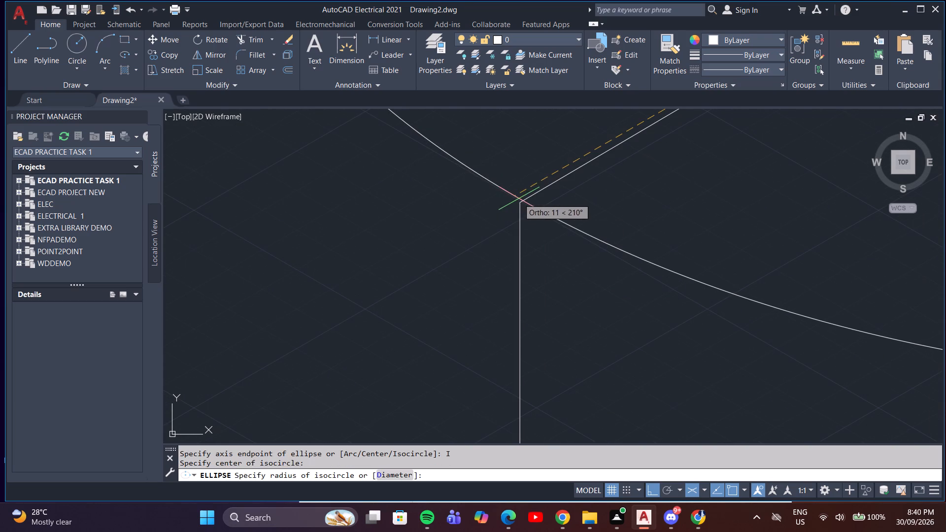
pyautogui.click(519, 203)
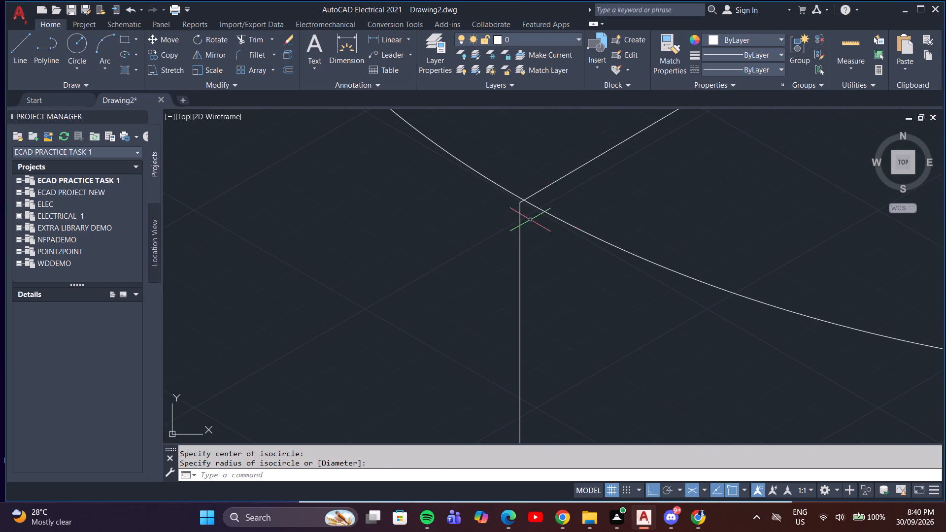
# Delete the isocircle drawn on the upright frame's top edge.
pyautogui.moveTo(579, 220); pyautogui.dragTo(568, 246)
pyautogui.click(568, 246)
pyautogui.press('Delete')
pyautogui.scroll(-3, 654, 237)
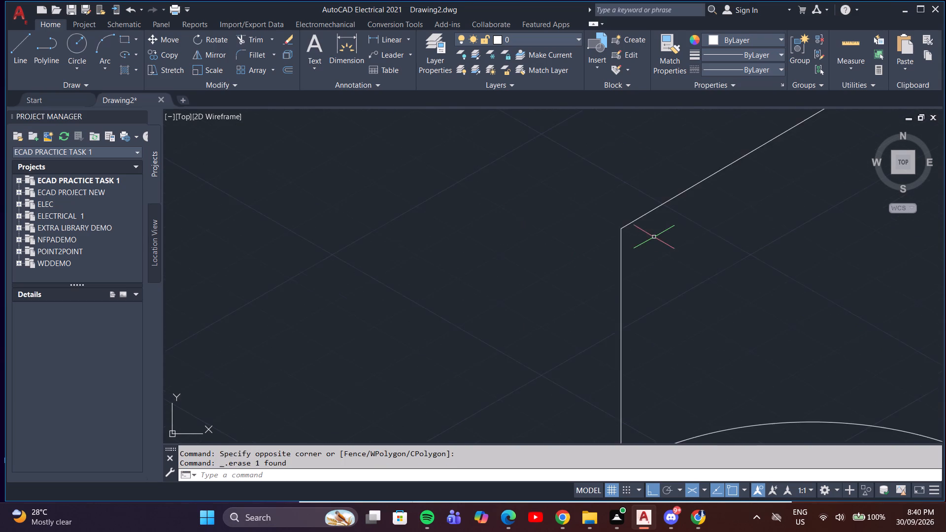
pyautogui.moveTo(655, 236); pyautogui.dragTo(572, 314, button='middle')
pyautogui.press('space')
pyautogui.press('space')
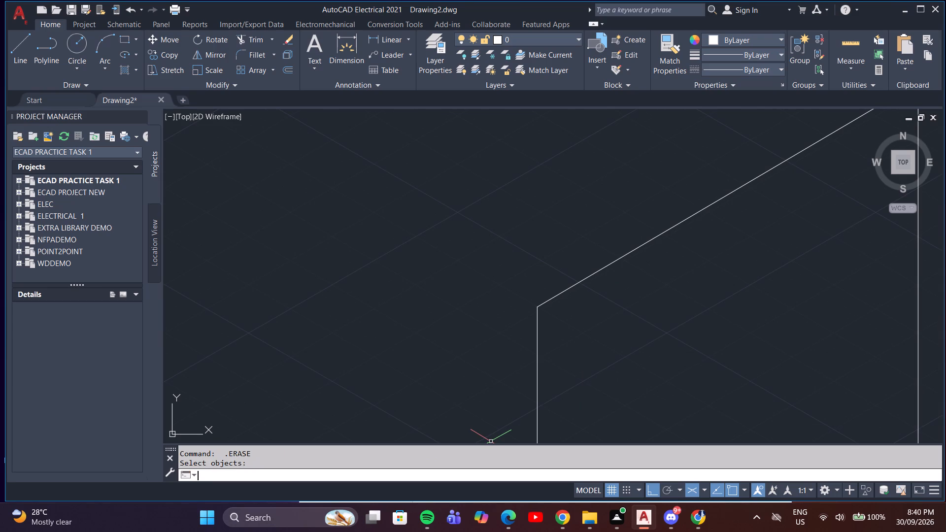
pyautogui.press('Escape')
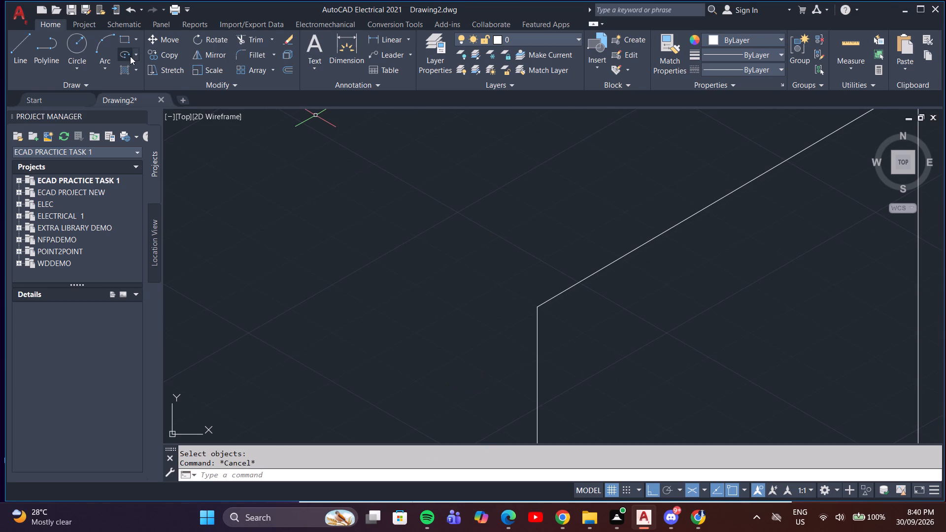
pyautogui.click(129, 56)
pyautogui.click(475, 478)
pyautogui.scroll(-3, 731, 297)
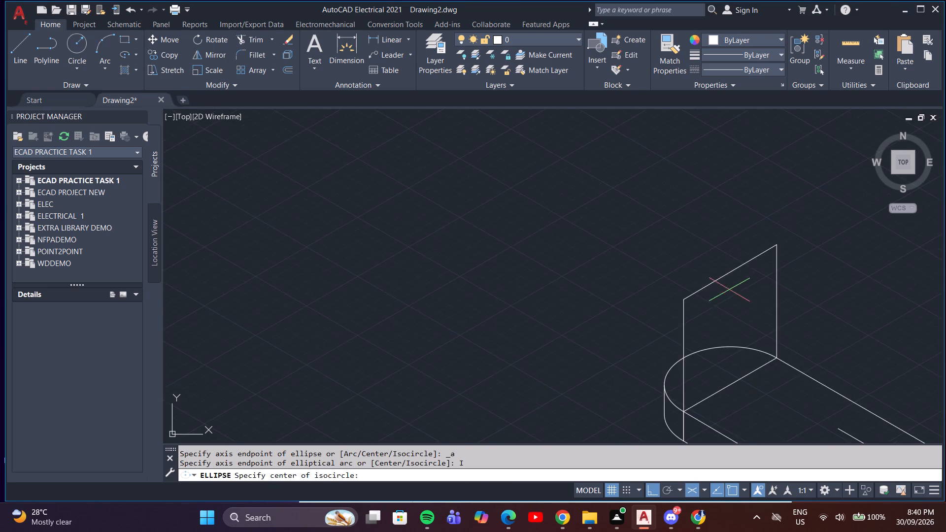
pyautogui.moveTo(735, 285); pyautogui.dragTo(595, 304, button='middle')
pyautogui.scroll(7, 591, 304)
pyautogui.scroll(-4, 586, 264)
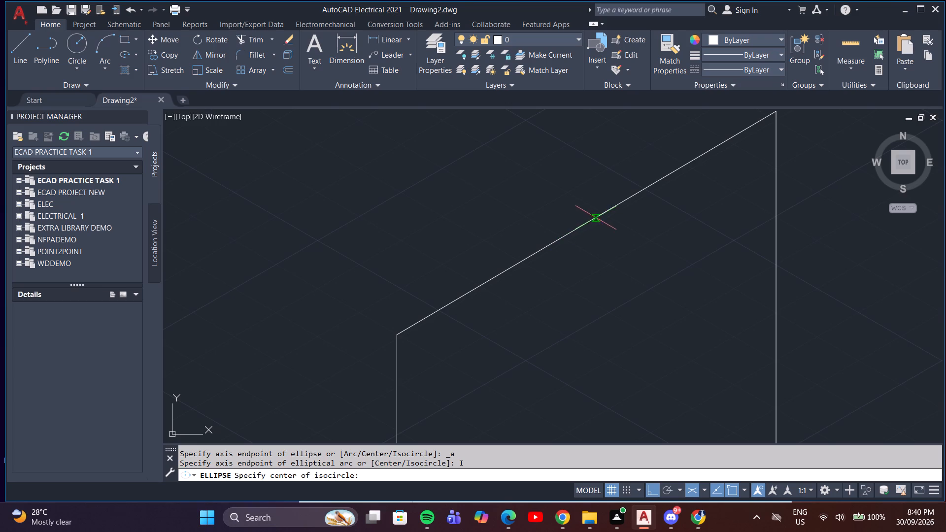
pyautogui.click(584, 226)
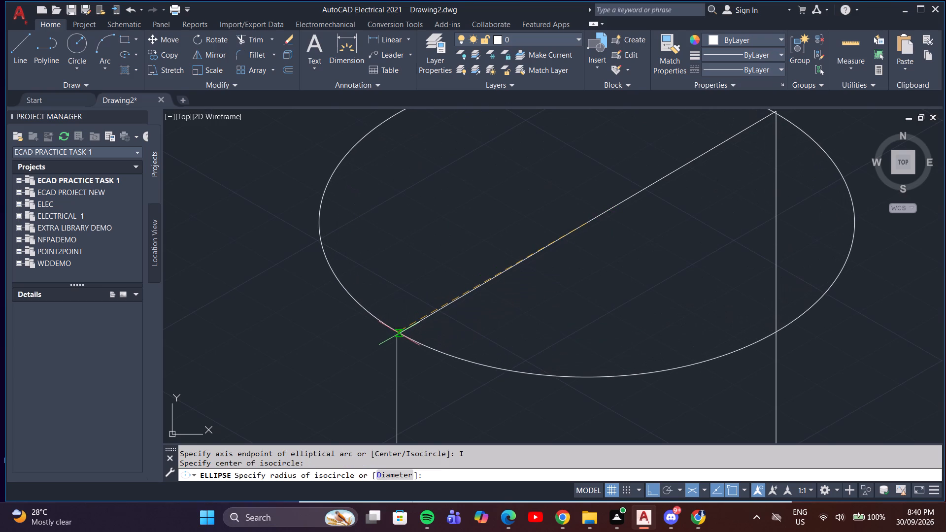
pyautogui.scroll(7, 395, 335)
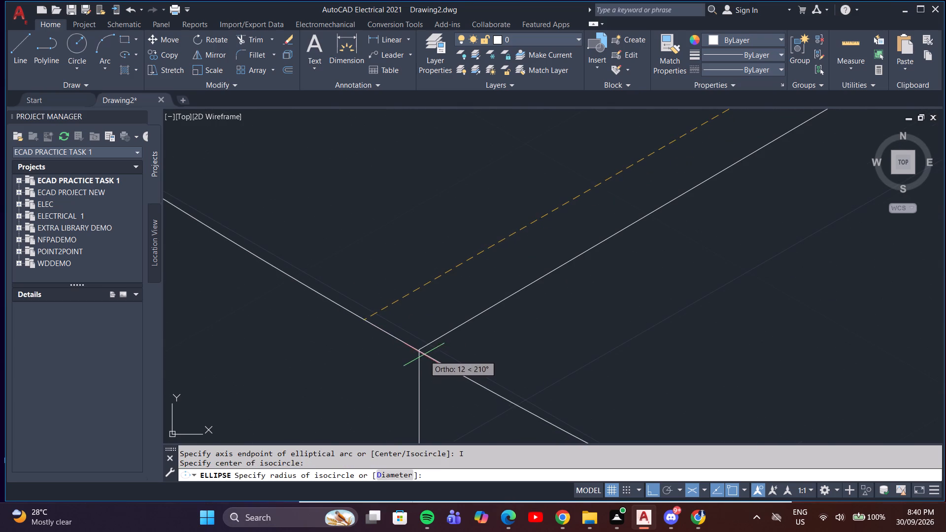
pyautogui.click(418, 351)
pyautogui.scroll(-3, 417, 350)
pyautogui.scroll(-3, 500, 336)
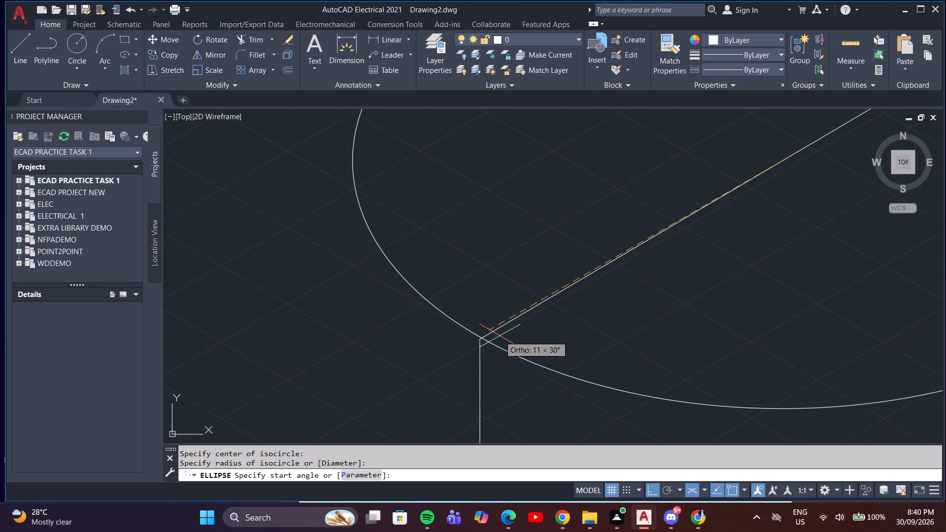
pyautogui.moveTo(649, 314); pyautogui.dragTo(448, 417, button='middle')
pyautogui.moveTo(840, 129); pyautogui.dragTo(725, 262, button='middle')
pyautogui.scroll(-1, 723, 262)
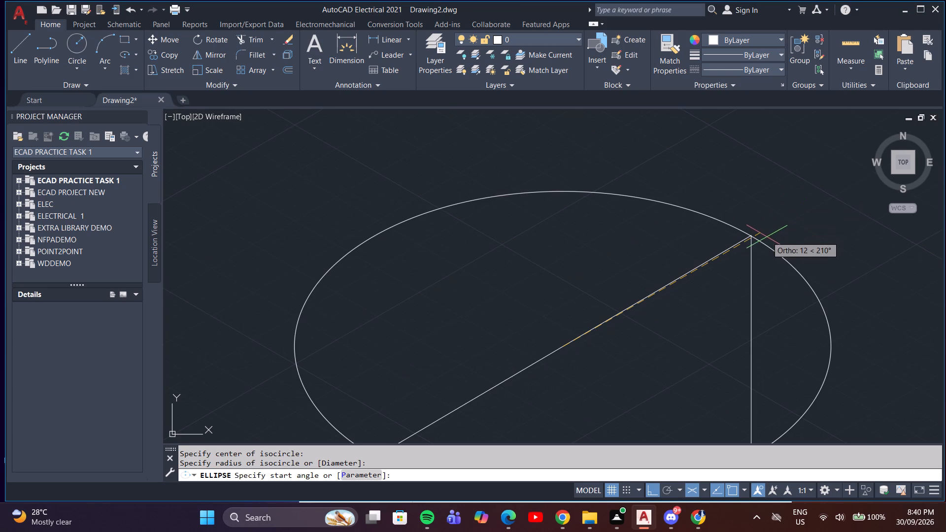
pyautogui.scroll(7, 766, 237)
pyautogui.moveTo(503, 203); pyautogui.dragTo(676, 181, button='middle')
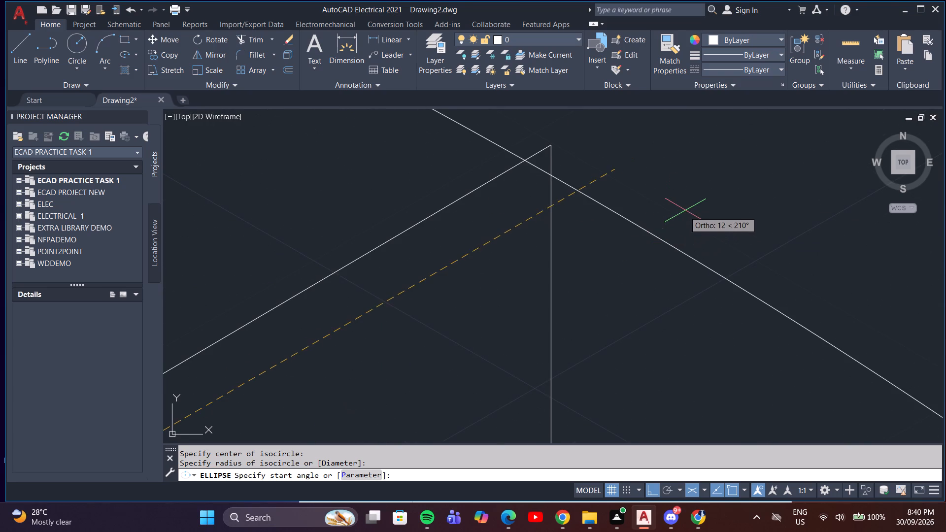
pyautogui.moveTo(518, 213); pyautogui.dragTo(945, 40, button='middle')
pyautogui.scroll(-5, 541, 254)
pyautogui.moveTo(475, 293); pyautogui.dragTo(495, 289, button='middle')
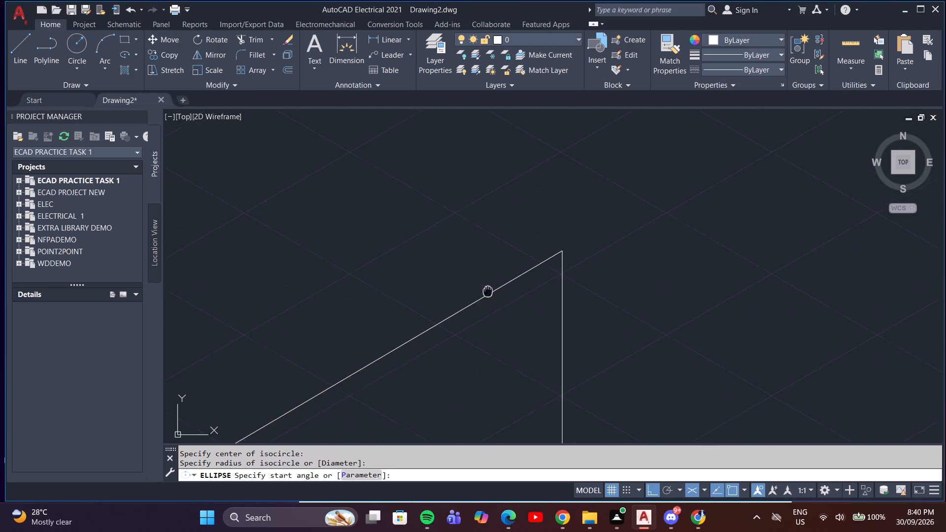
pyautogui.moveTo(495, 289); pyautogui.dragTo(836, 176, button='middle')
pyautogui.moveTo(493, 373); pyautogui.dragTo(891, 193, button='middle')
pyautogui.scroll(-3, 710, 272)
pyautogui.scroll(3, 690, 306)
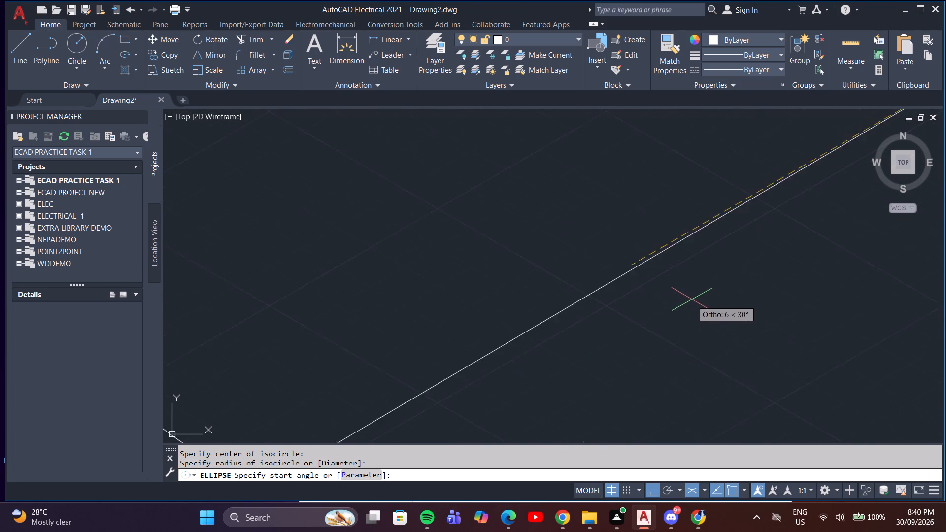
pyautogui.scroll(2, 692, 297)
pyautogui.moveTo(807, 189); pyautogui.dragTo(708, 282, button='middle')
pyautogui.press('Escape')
# Draw a full isocircle in the top plane, centred at the midpoint of the upright frame's top edge, with its radius reaching the edge's lower corner.
pyautogui.scroll(-5, 693, 256)
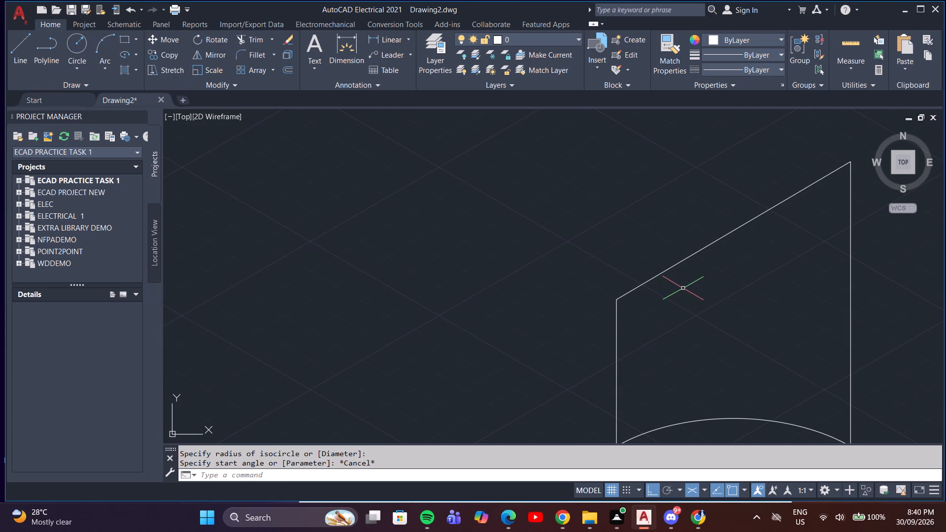
pyautogui.press('space')
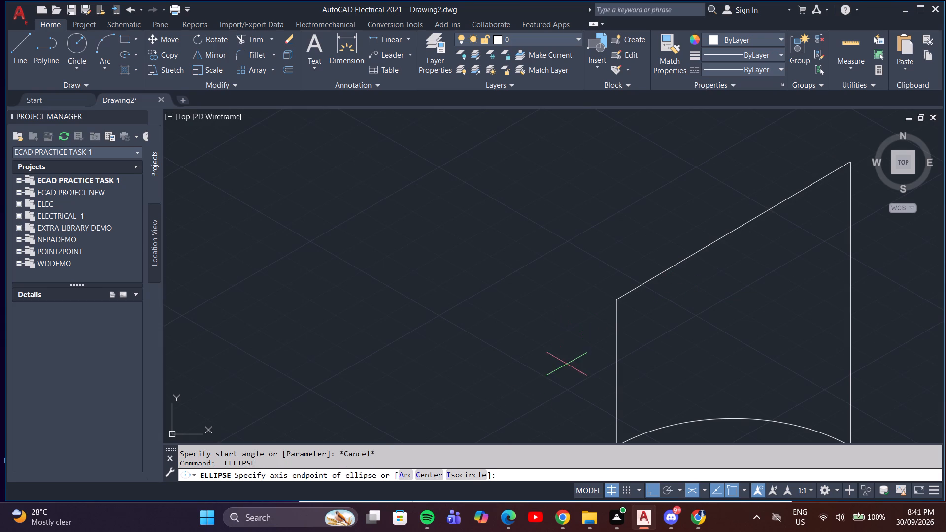
pyautogui.click(464, 474)
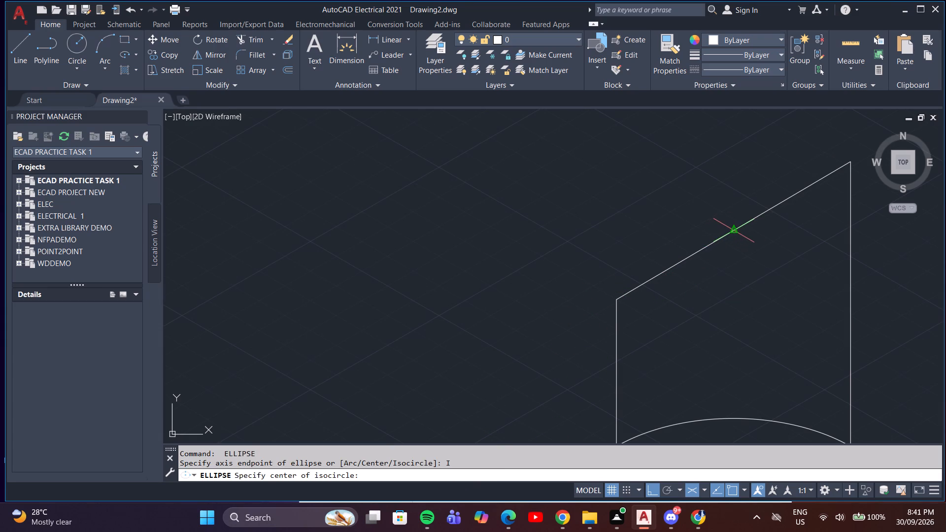
pyautogui.click(736, 229)
pyautogui.scroll(4, 613, 301)
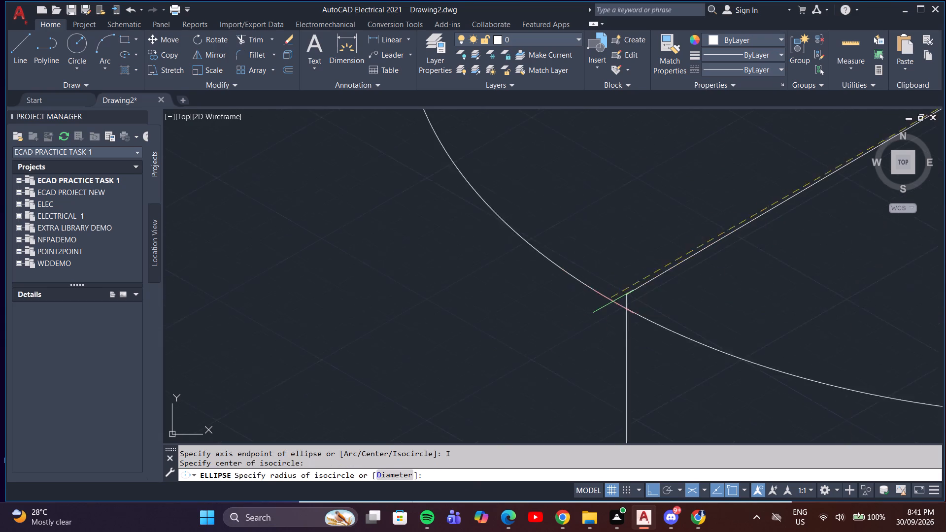
pyautogui.scroll(3, 613, 301)
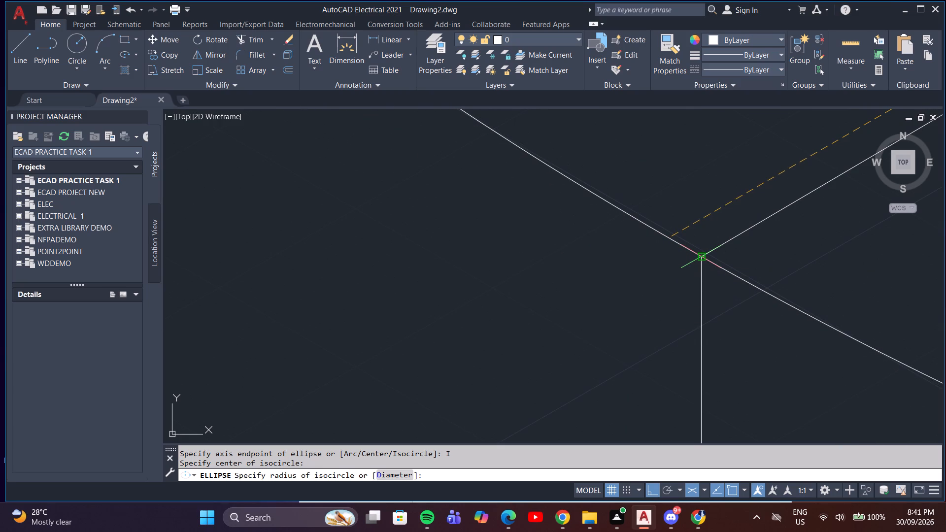
pyautogui.click(701, 256)
pyautogui.click(702, 256)
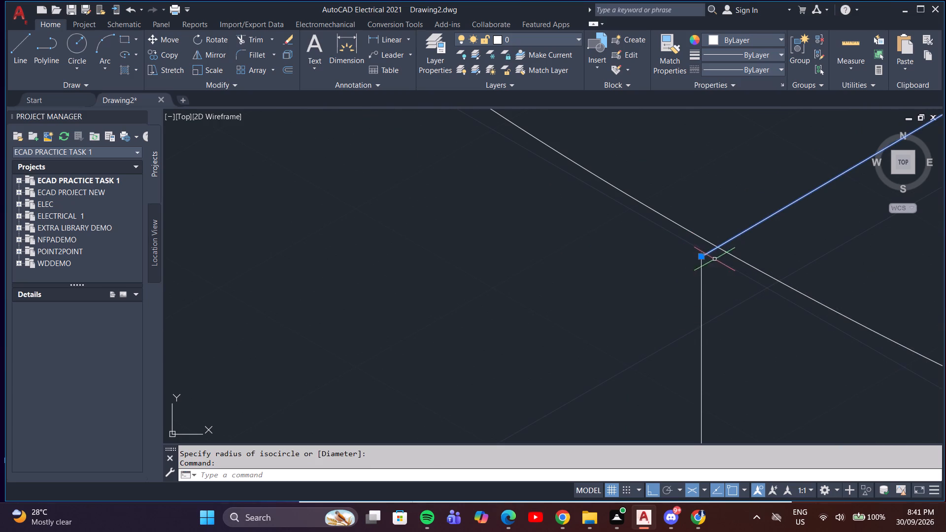
pyautogui.press('Escape')
pyautogui.scroll(-2, 803, 268)
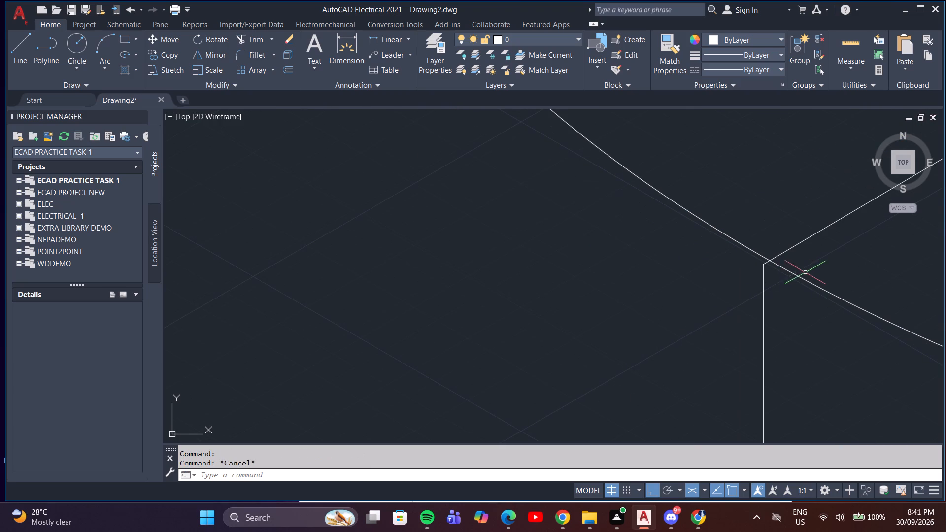
# Move the isocircle along the upright frame's top edge from their crossing point so it meets the edge's lower corner.
pyautogui.click(807, 281)
pyautogui.press('m')
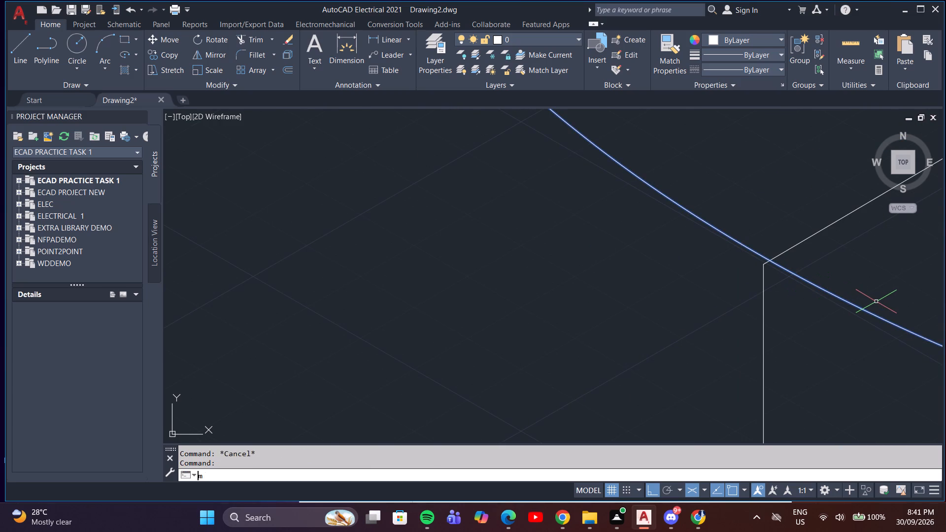
pyautogui.press('Return')
pyautogui.scroll(5, 737, 235)
pyautogui.moveTo(792, 332); pyautogui.dragTo(403, 59, button='middle')
pyautogui.scroll(1, 449, 80)
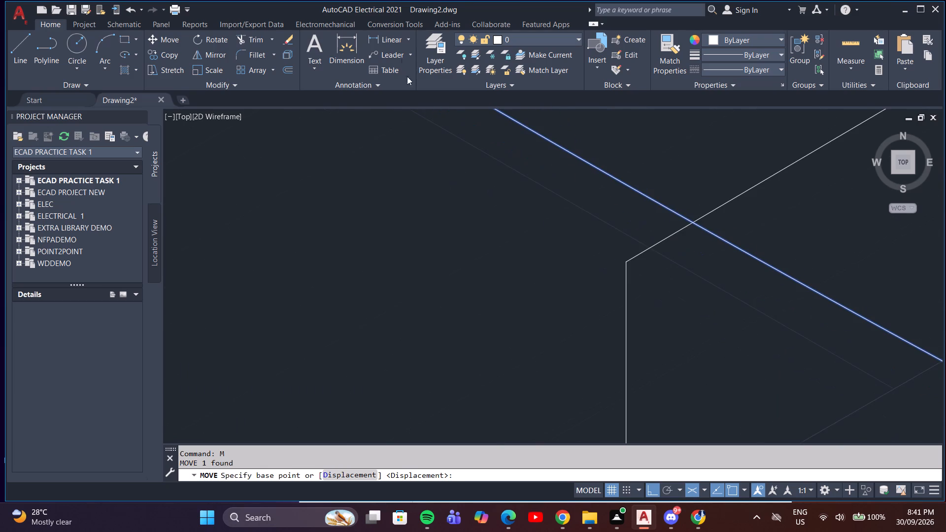
pyautogui.click(696, 224)
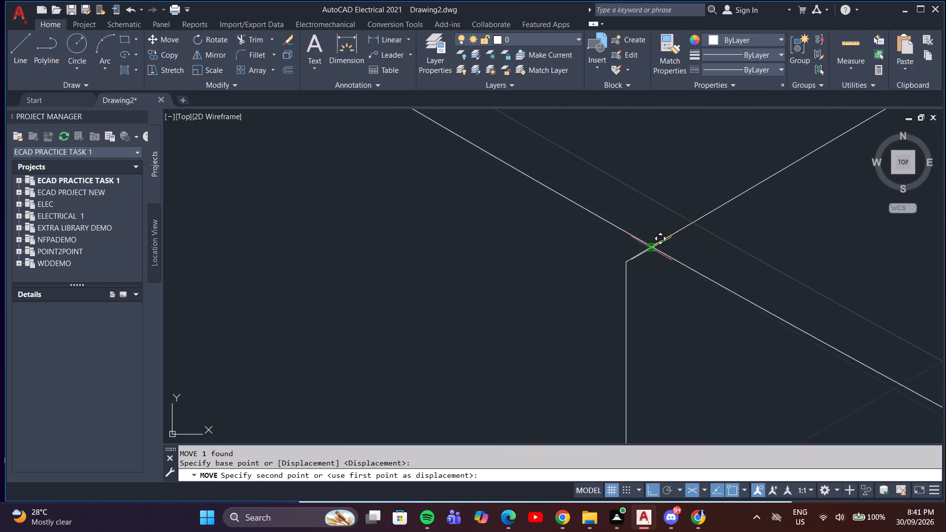
pyautogui.click(625, 264)
pyautogui.scroll(-5, 625, 264)
pyautogui.moveTo(723, 222); pyautogui.dragTo(721, 222, button='middle')
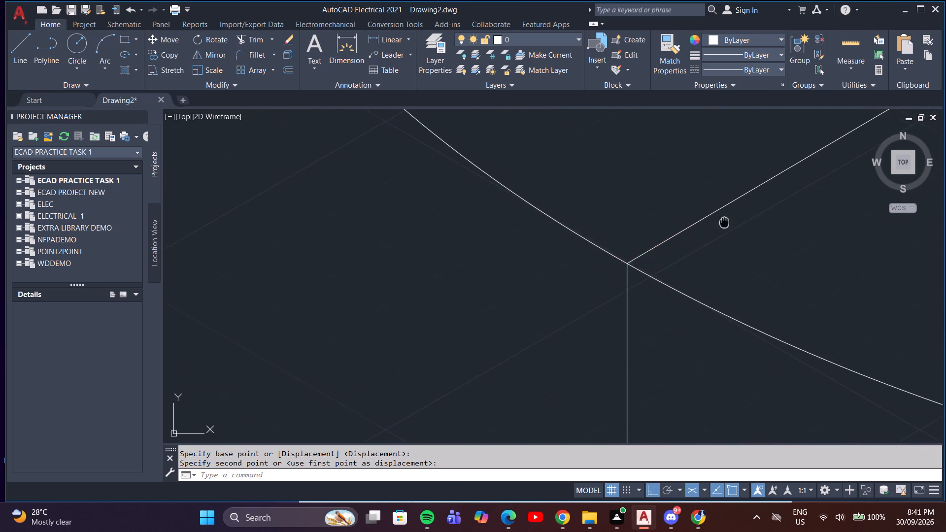
# Examine how the moved isocircle fits the upper corner of the frame's top edge and the whole part.
pyautogui.moveTo(721, 222); pyautogui.dragTo(360, 332, button='middle')
pyautogui.scroll(-6, 442, 281)
pyautogui.moveTo(534, 268); pyautogui.dragTo(496, 323, button='middle')
pyautogui.scroll(7, 543, 255)
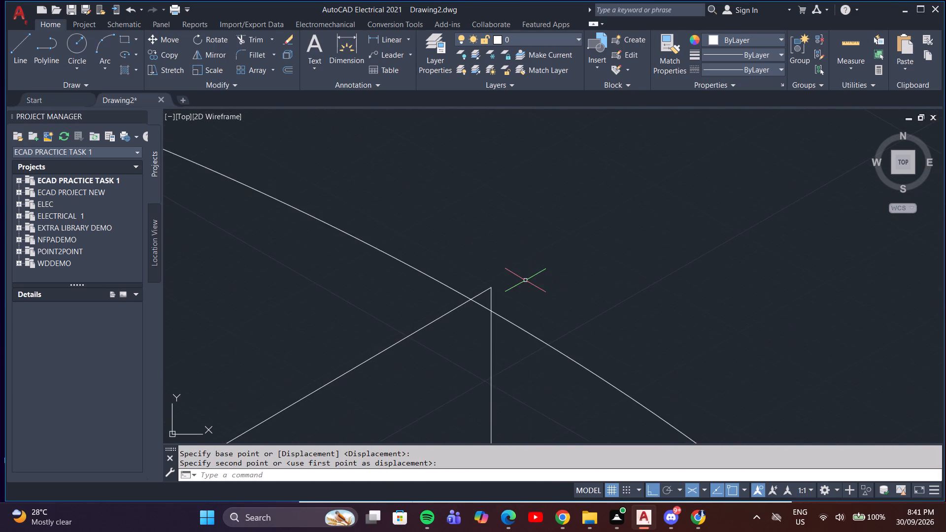
pyautogui.scroll(2, 525, 280)
pyautogui.scroll(-12, 493, 350)
pyautogui.moveTo(543, 304); pyautogui.dragTo(614, 233, button='middle')
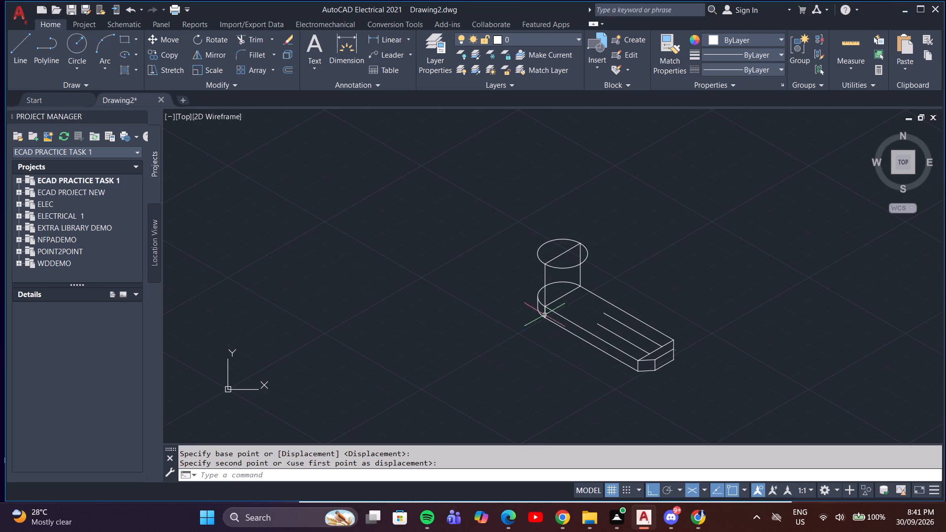
pyautogui.moveTo(538, 233); pyautogui.dragTo(549, 268, button='middle')
# Draw a vertical line in Isoplane Right from the outermost point of the base's rounded end up to the isocircle.
pyautogui.click(22, 58)
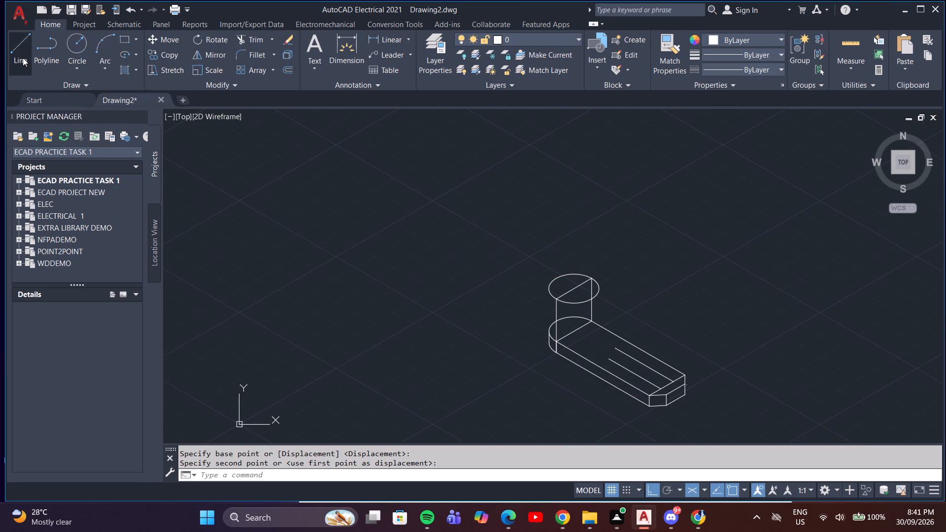
pyautogui.moveTo(637, 321); pyautogui.dragTo(679, 326, button='middle')
pyautogui.scroll(3, 598, 317)
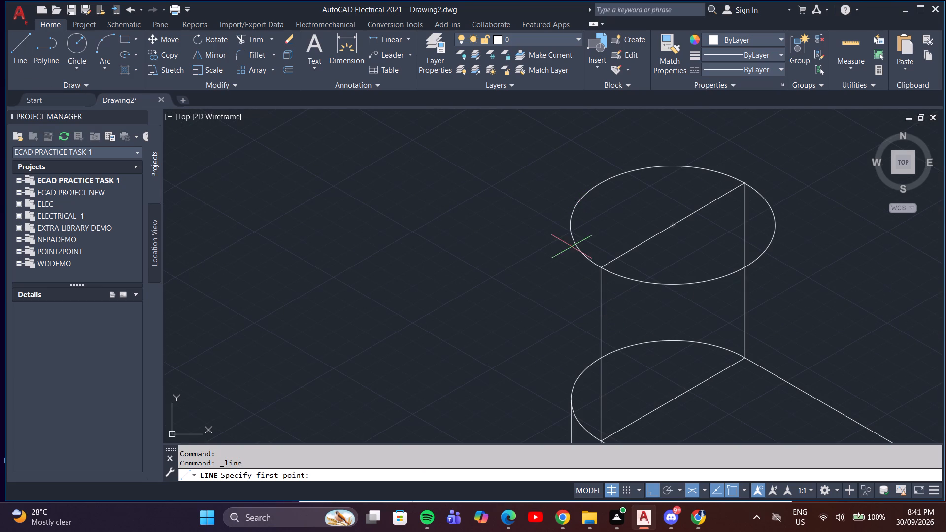
pyautogui.click(570, 400)
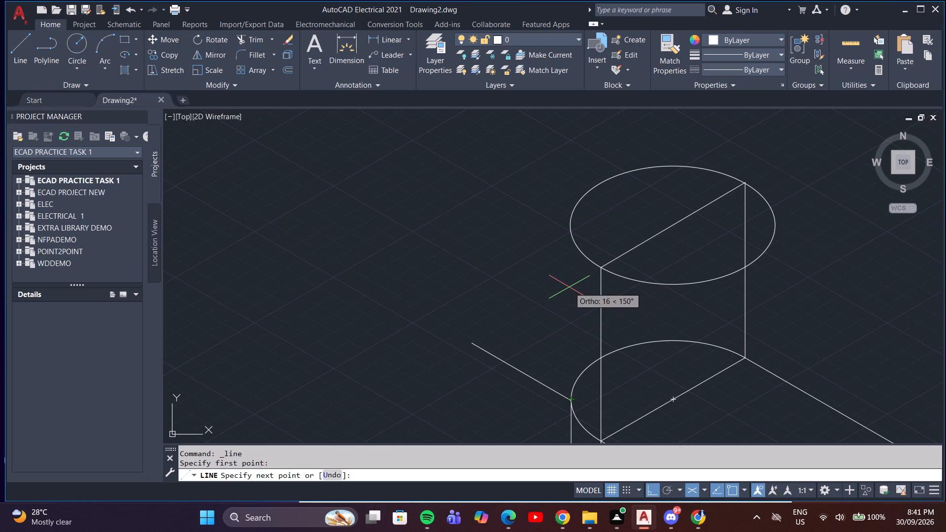
pyautogui.press('F5')
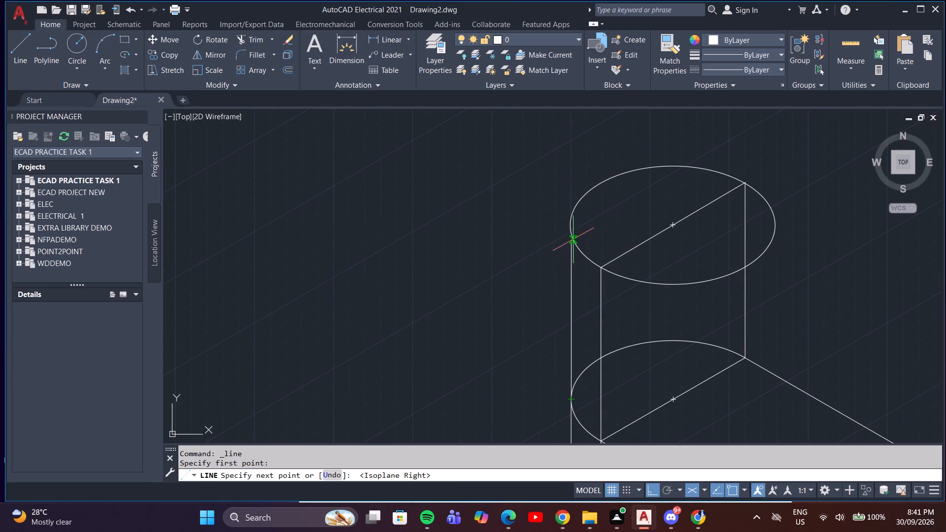
pyautogui.scroll(6, 572, 230)
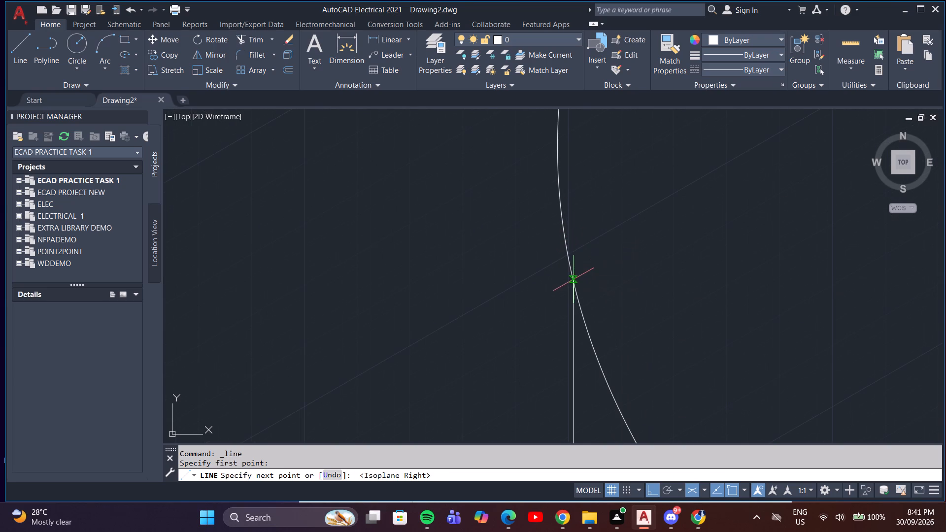
pyautogui.click(573, 282)
pyautogui.scroll(-8, 572, 287)
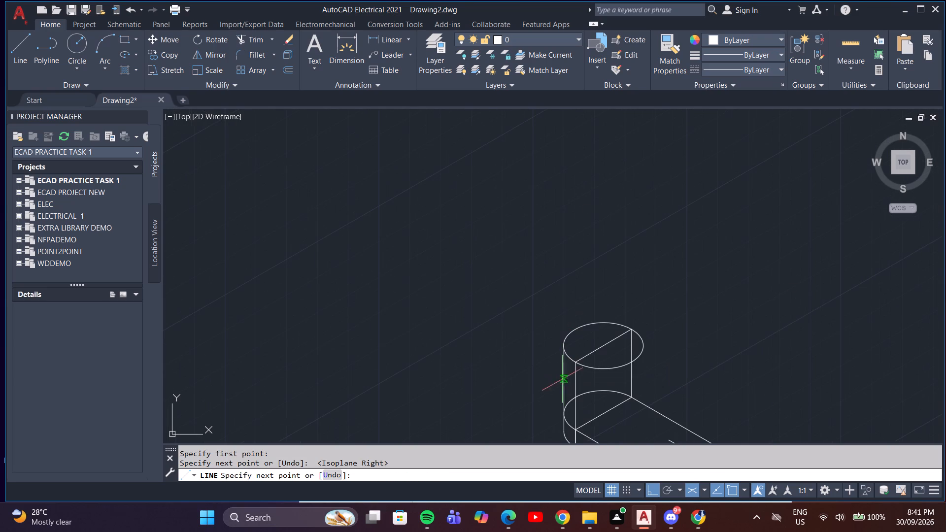
pyautogui.moveTo(639, 383); pyautogui.dragTo(638, 345, button='middle')
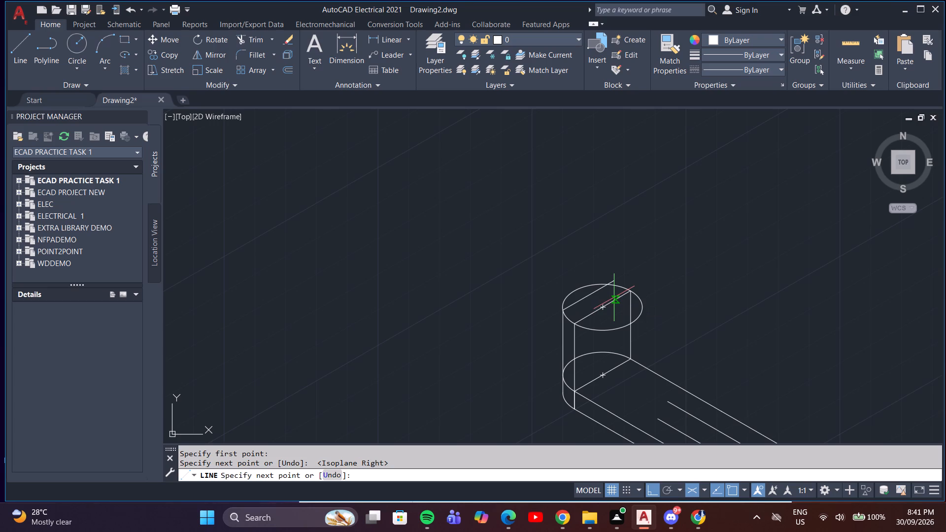
pyautogui.press('Escape')
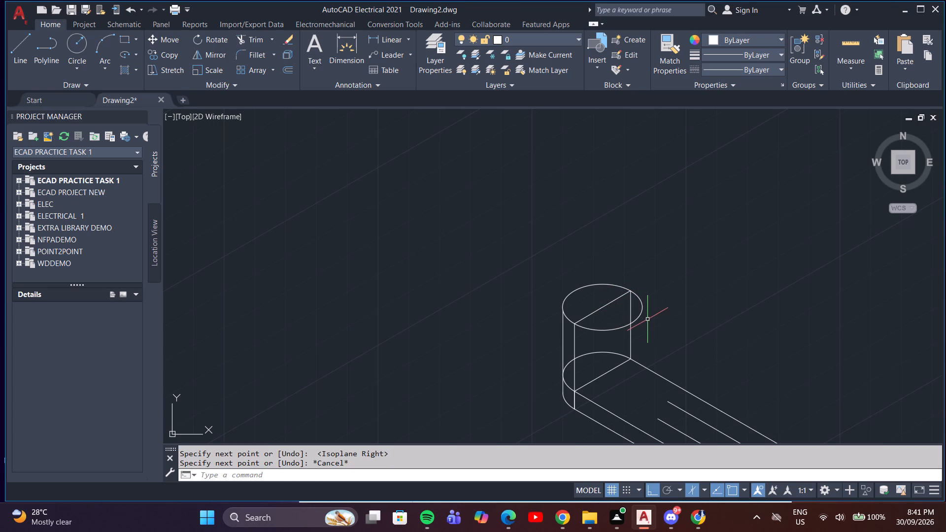
# Trim the upright frame's near vertical edge between the top edge's lower corner and the base's rounded arc.
pyautogui.press('t')
pyautogui.press('r')
pyautogui.press('Return')
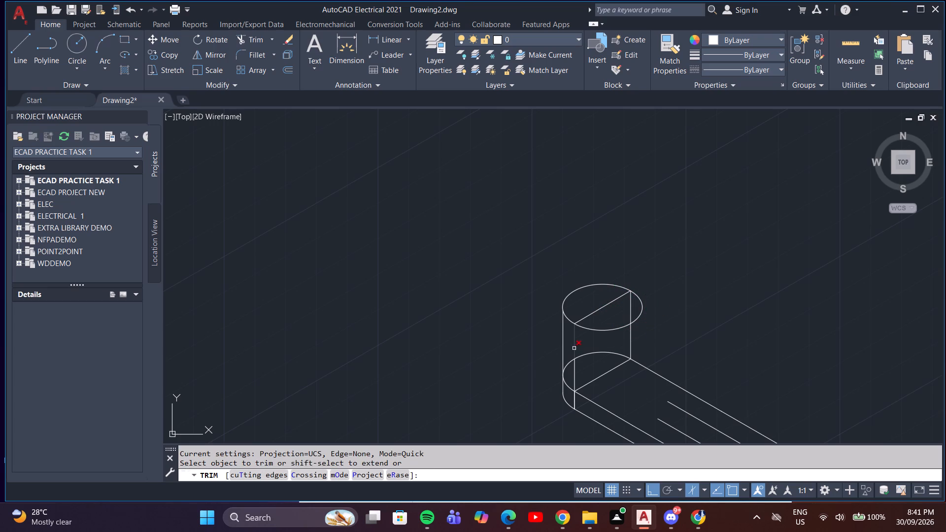
pyautogui.click(574, 348)
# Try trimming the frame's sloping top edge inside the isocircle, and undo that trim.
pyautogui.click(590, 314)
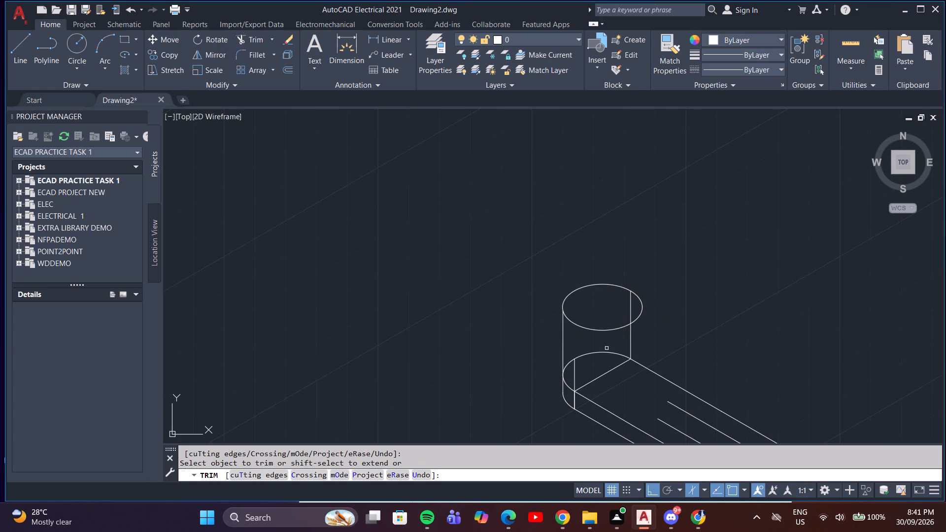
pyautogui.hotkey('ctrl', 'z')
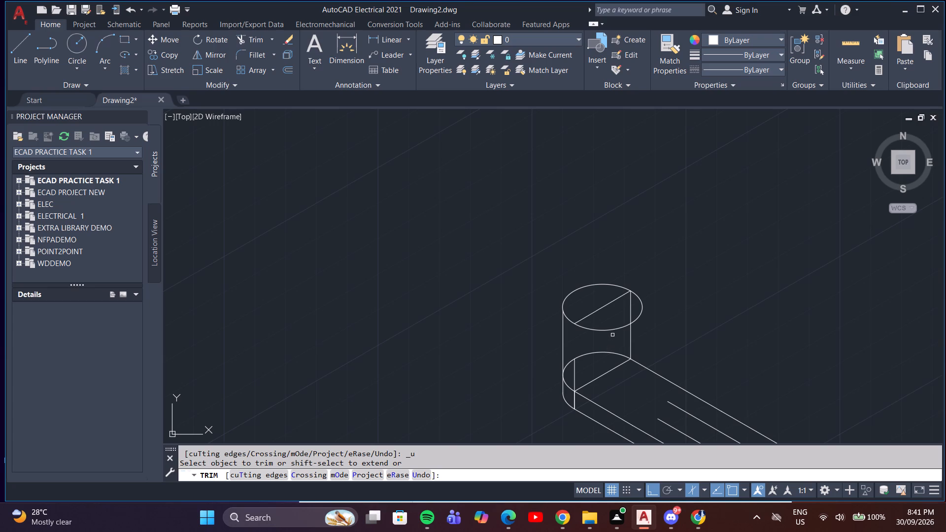
# Trim away the front half of the isocircle, leaving only the rounded half behind the frame's top edge.
pyautogui.click(613, 330)
pyautogui.click(639, 320)
pyautogui.press('l')
pyautogui.press('Return')
pyautogui.press('Escape')
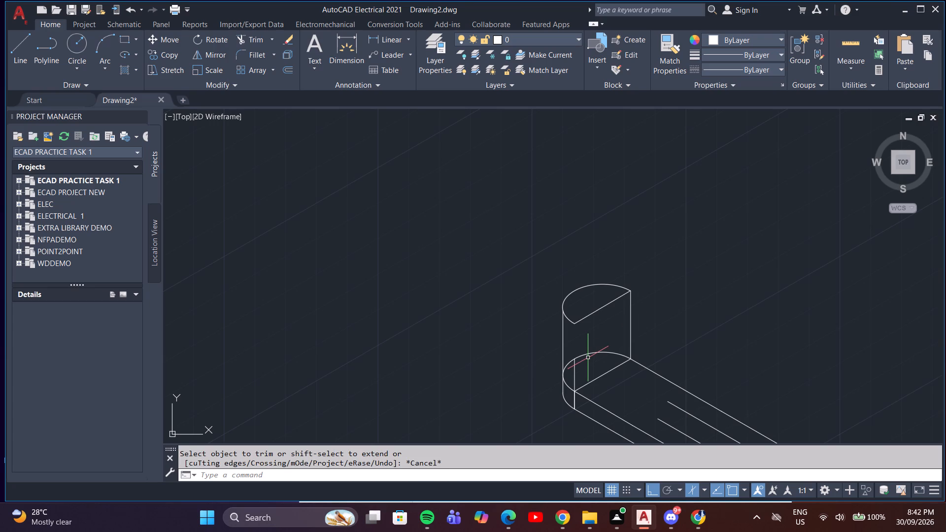
# Redraw the near upright edge as a line from the base's rounded arc to the lower corner of the top edge.
pyautogui.press('l')
pyautogui.press('Return')
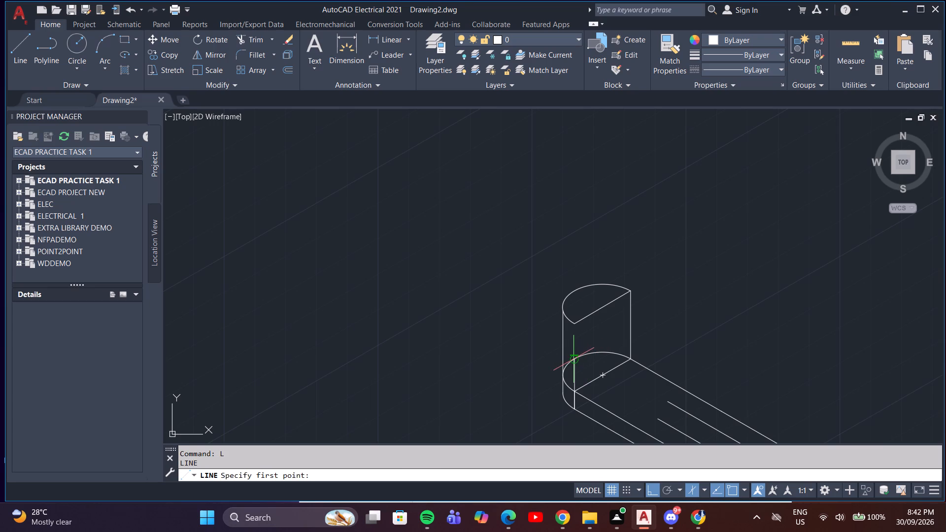
pyautogui.click(577, 359)
pyautogui.click(574, 324)
pyautogui.scroll(-4, 574, 329)
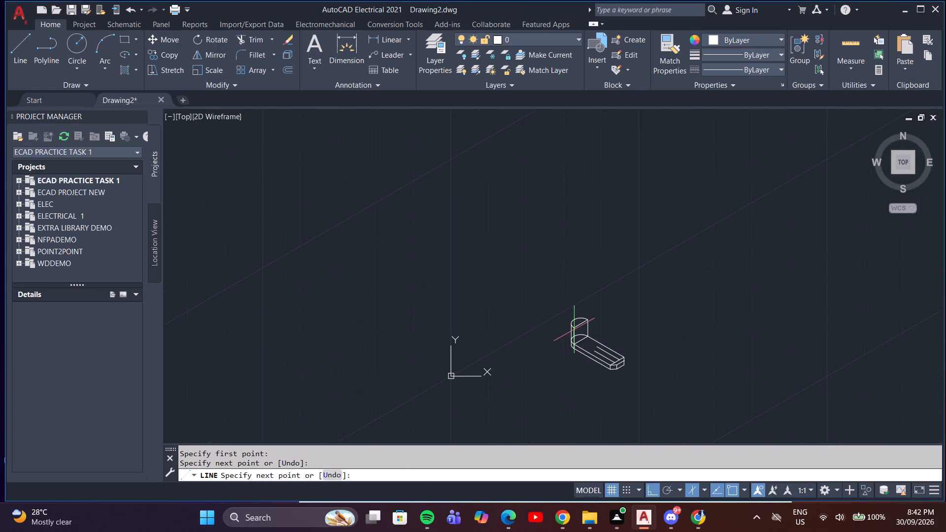
pyautogui.press('Escape')
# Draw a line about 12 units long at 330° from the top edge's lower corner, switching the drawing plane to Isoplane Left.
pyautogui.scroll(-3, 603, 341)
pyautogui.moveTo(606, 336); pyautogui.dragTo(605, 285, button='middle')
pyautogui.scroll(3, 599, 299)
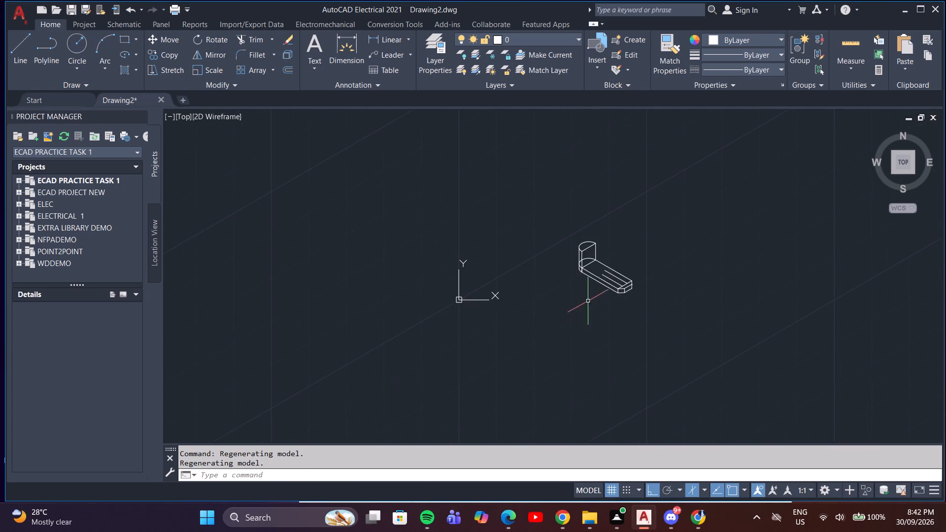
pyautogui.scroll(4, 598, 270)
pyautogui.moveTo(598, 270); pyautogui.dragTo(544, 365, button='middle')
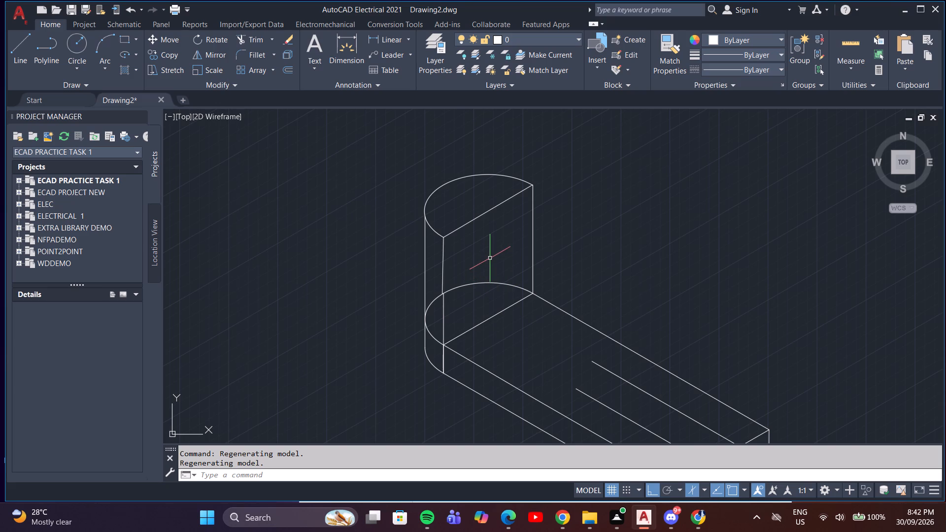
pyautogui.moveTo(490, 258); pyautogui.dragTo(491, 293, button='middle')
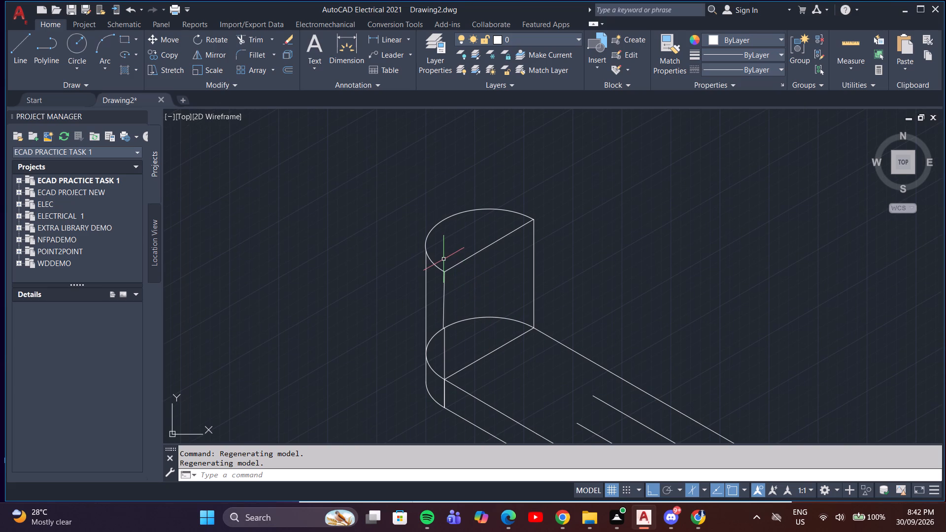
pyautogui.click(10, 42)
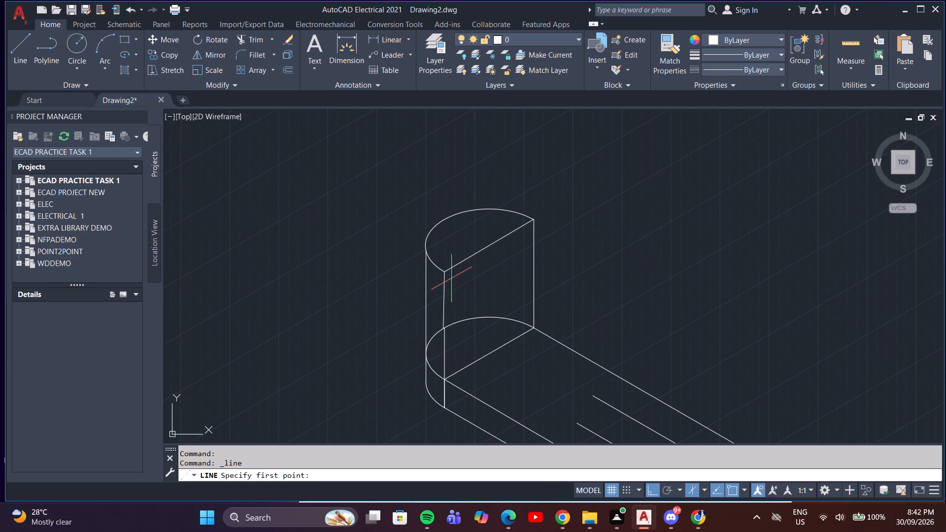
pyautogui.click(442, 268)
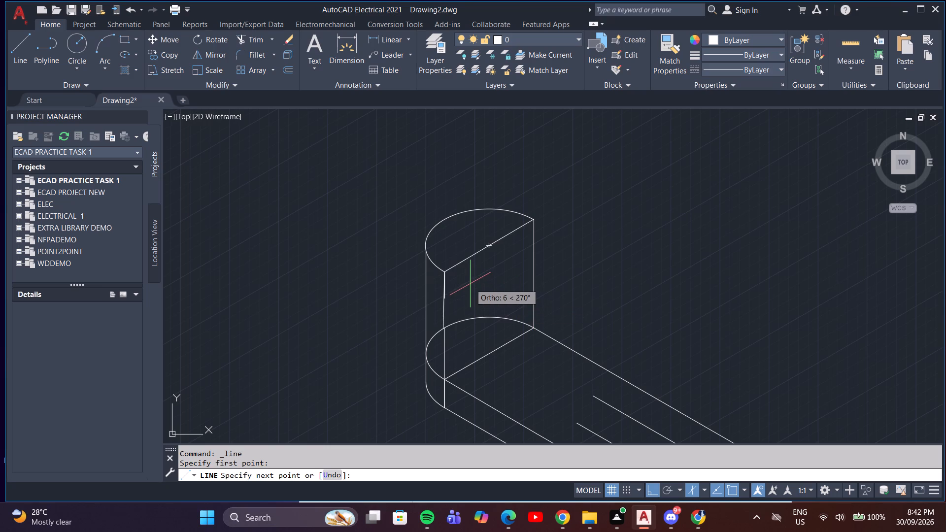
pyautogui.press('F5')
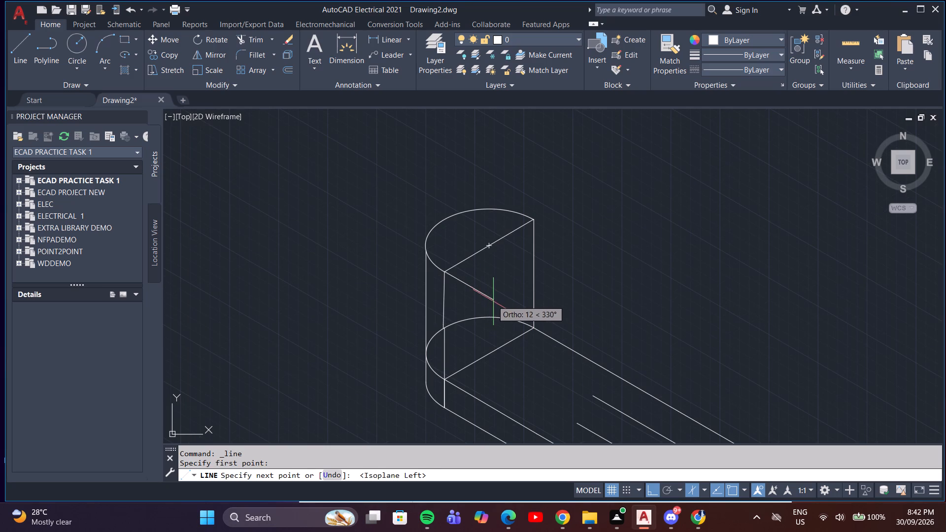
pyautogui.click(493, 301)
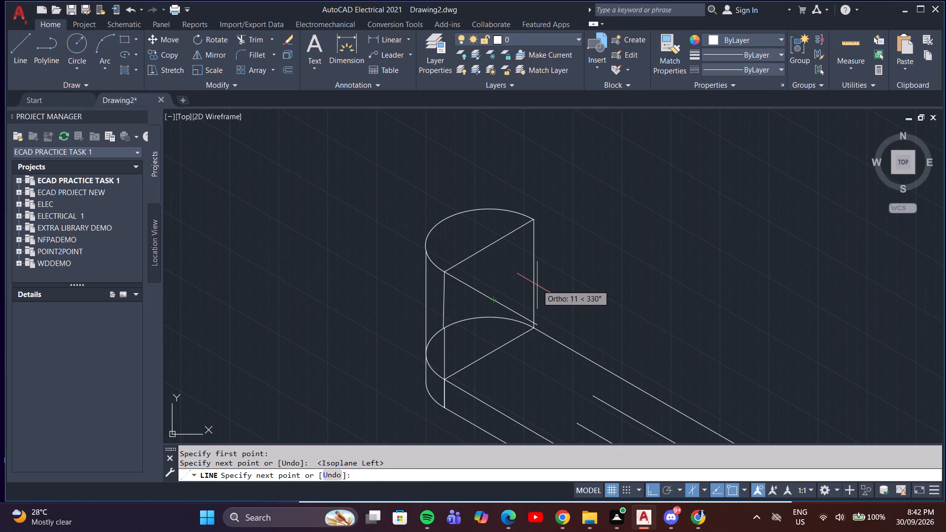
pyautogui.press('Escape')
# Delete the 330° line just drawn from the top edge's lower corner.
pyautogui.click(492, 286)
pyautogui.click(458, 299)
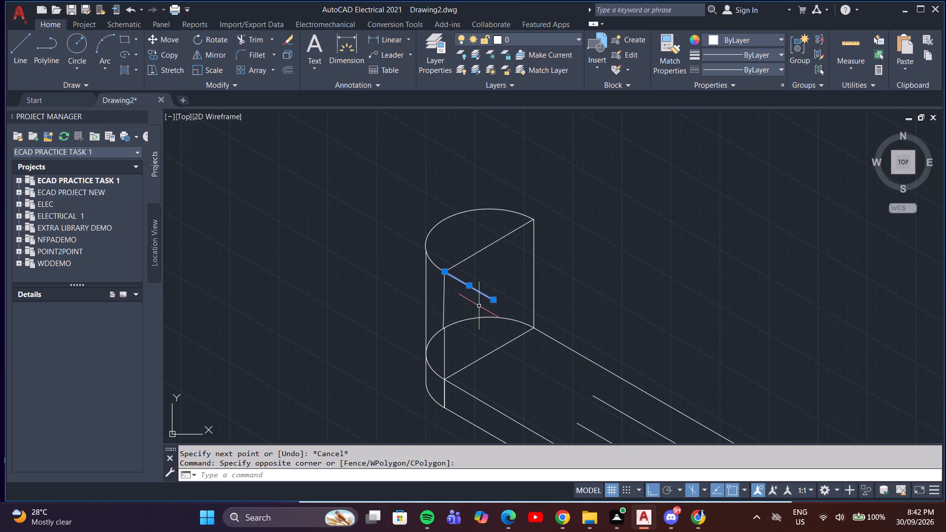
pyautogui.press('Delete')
# Draw two consecutive 5-unit line segments at 330° from the lower corner of the upright frame's top edge.
pyautogui.press('l')
pyautogui.press('Return')
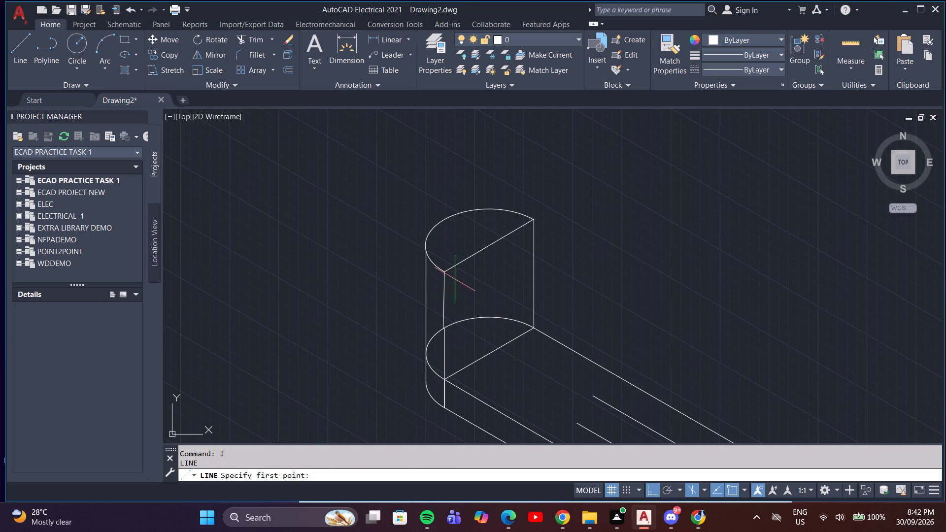
pyautogui.click(444, 271)
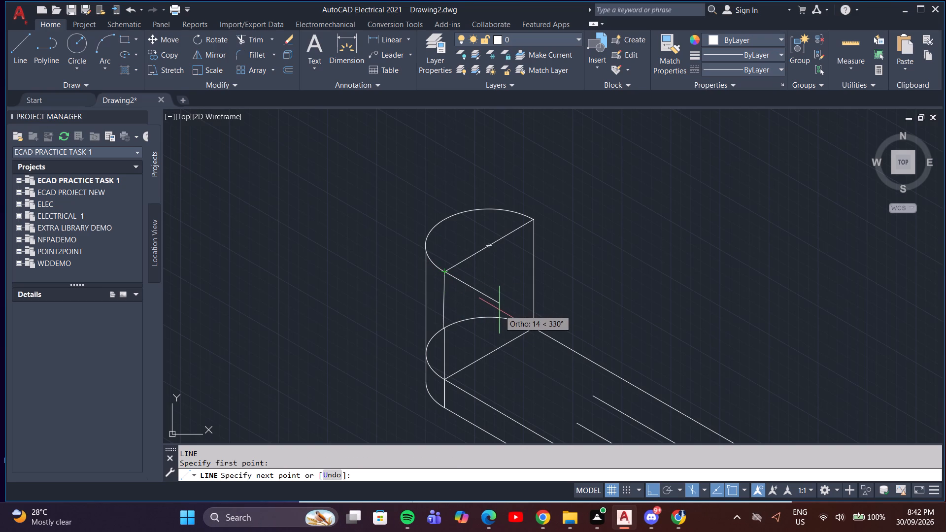
pyautogui.press('5')
pyautogui.press('Return')
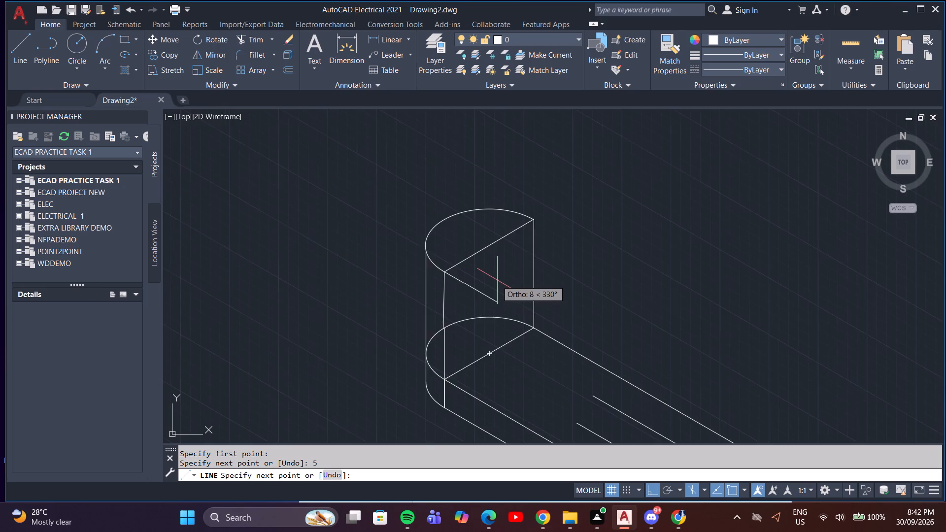
pyautogui.scroll(3, 497, 280)
pyautogui.press('5')
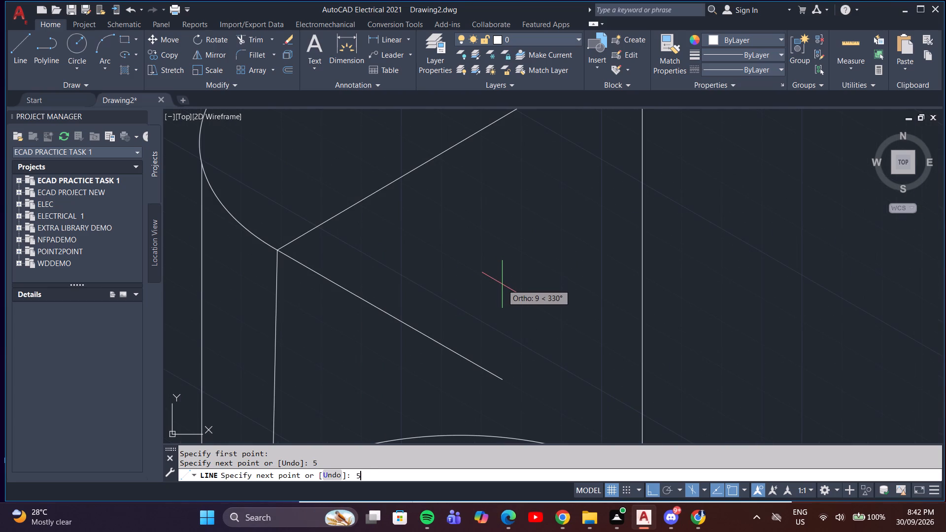
pyautogui.press('Return')
pyautogui.scroll(-2, 468, 364)
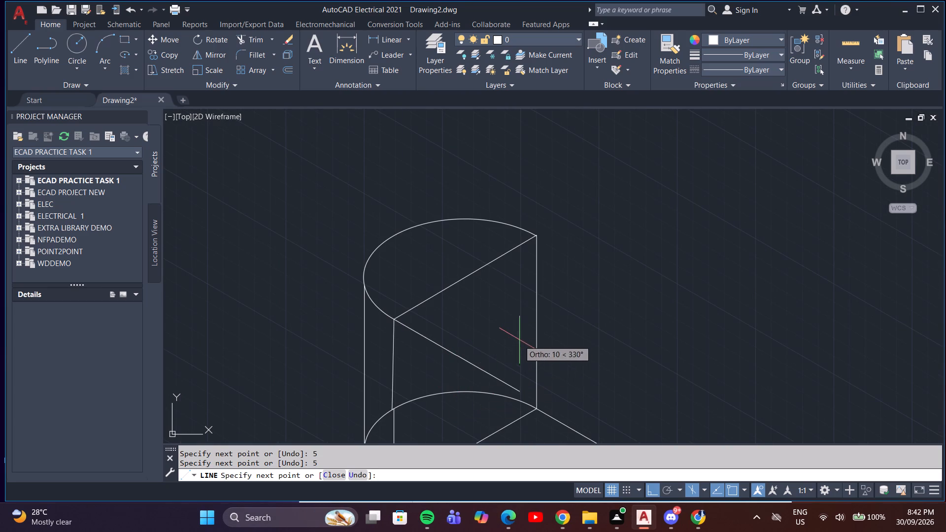
pyautogui.press('Return')
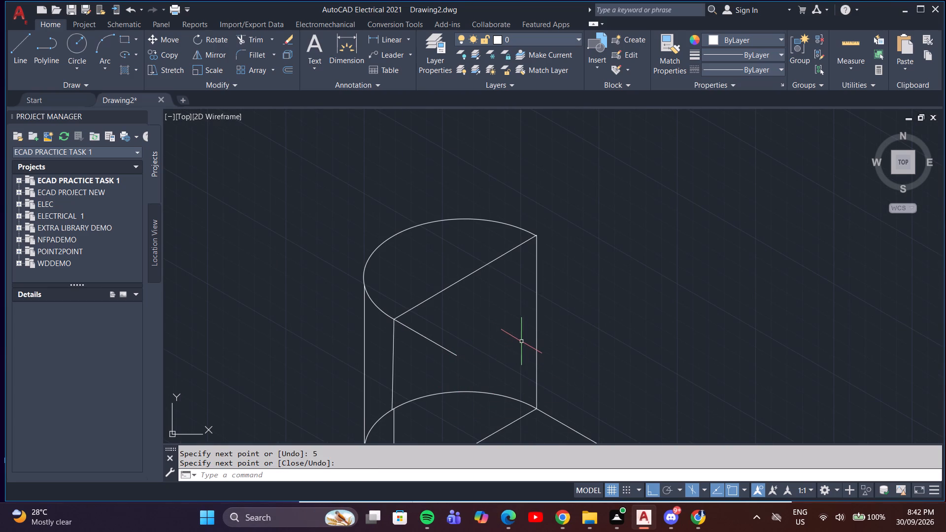
# Extend the upright's top face with a 10-unit line at 330° from its upper corner, and close it back at 210° in Isoplane Top to the opposite line's end.
pyautogui.moveTo(521, 341); pyautogui.dragTo(498, 347, button='middle')
pyautogui.press('l')
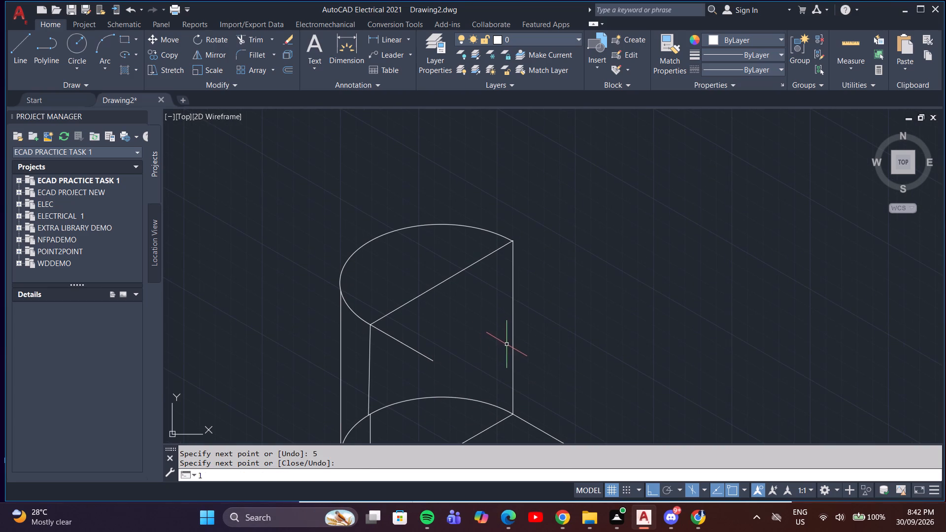
pyautogui.press('Return')
pyautogui.click(513, 242)
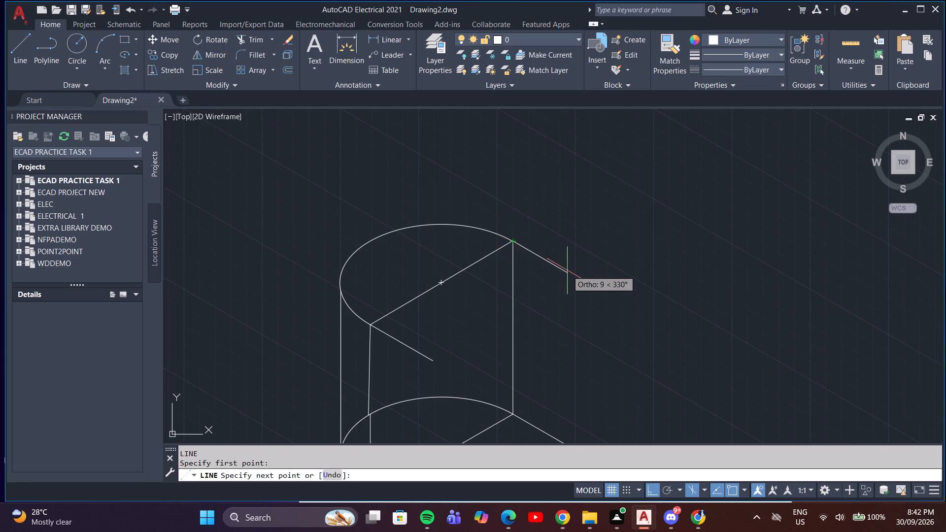
pyautogui.press('1')
pyautogui.press('0')
pyautogui.press('Return')
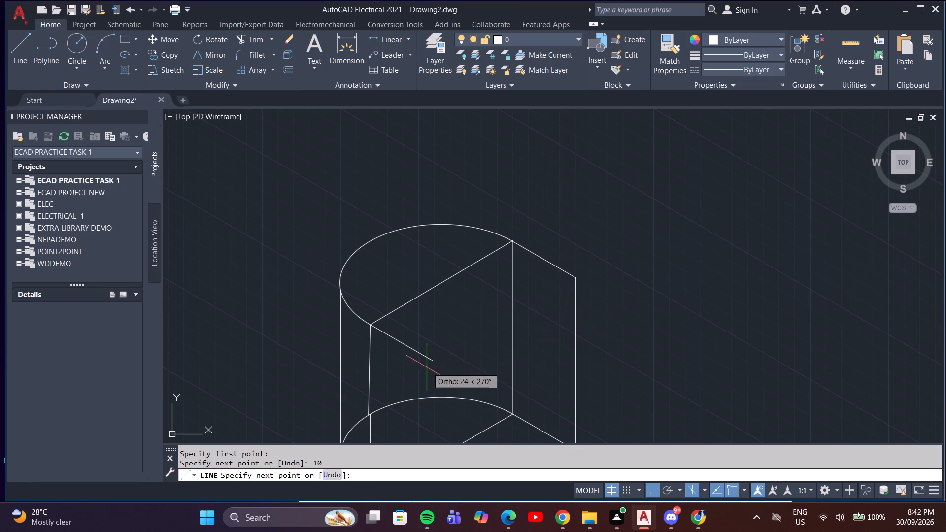
pyautogui.press('F5')
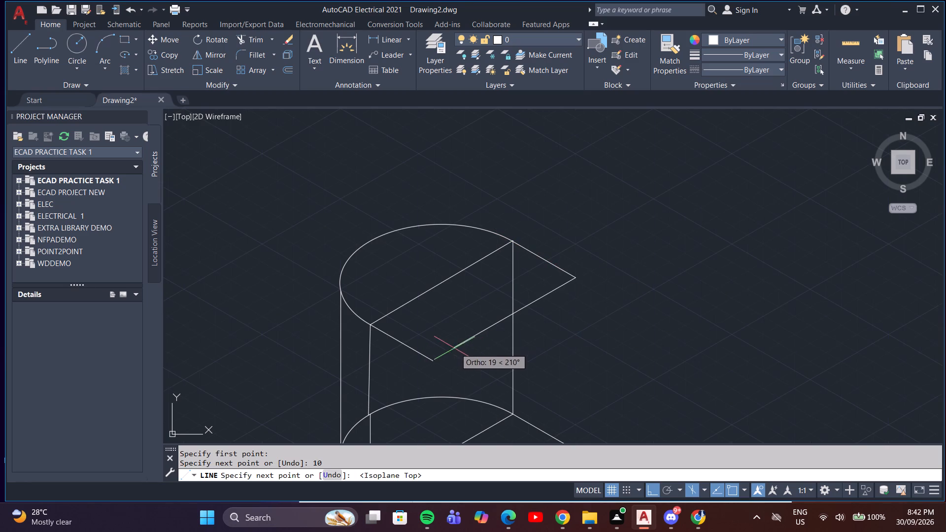
pyautogui.click(433, 362)
pyautogui.scroll(-4, 433, 362)
pyautogui.press('Escape')
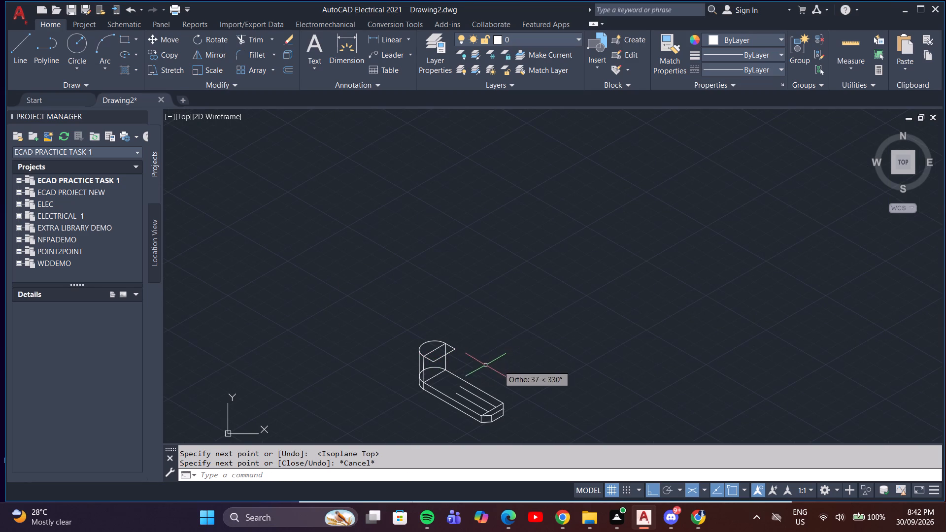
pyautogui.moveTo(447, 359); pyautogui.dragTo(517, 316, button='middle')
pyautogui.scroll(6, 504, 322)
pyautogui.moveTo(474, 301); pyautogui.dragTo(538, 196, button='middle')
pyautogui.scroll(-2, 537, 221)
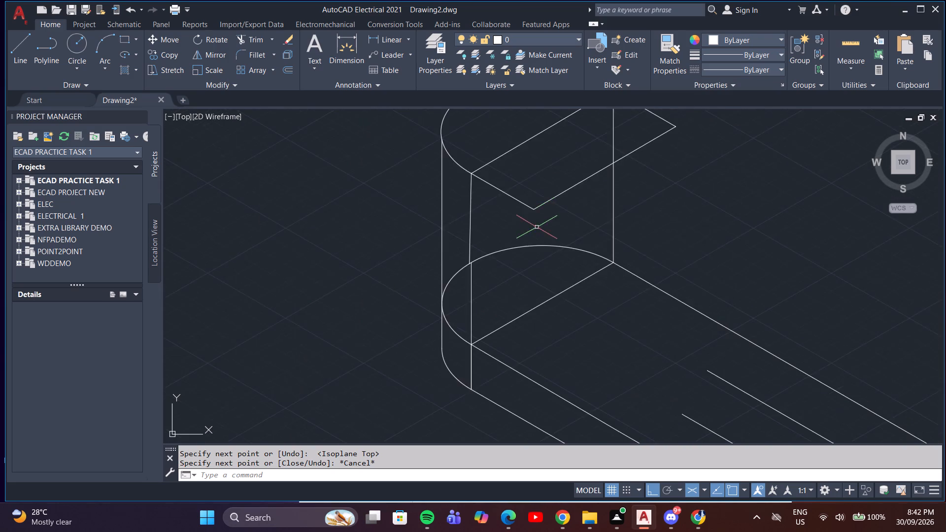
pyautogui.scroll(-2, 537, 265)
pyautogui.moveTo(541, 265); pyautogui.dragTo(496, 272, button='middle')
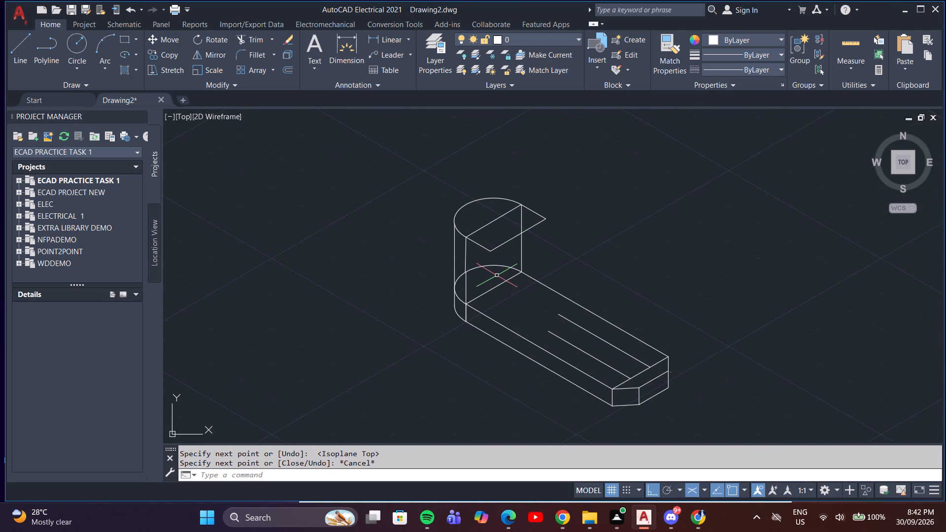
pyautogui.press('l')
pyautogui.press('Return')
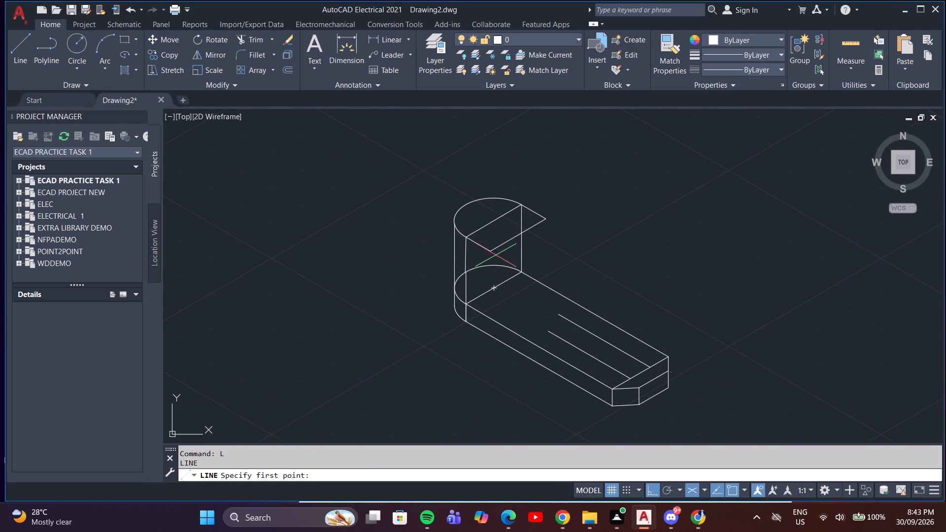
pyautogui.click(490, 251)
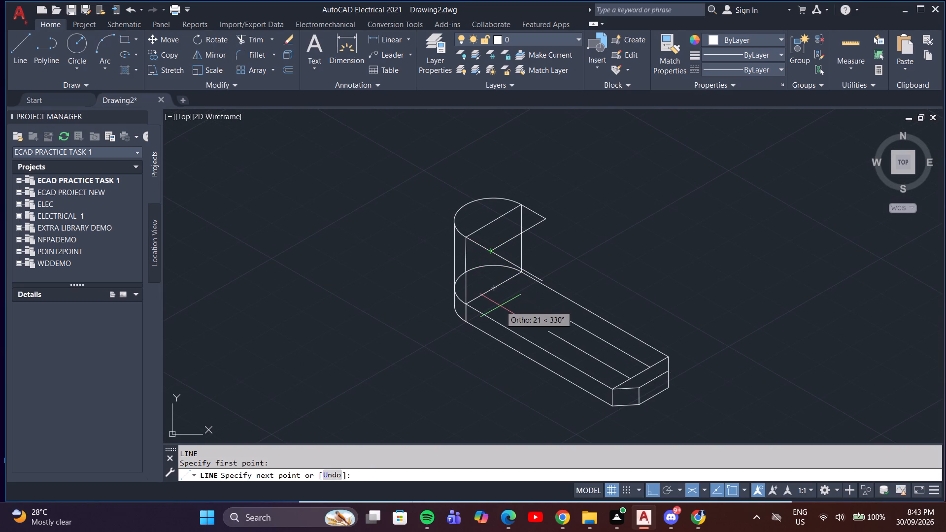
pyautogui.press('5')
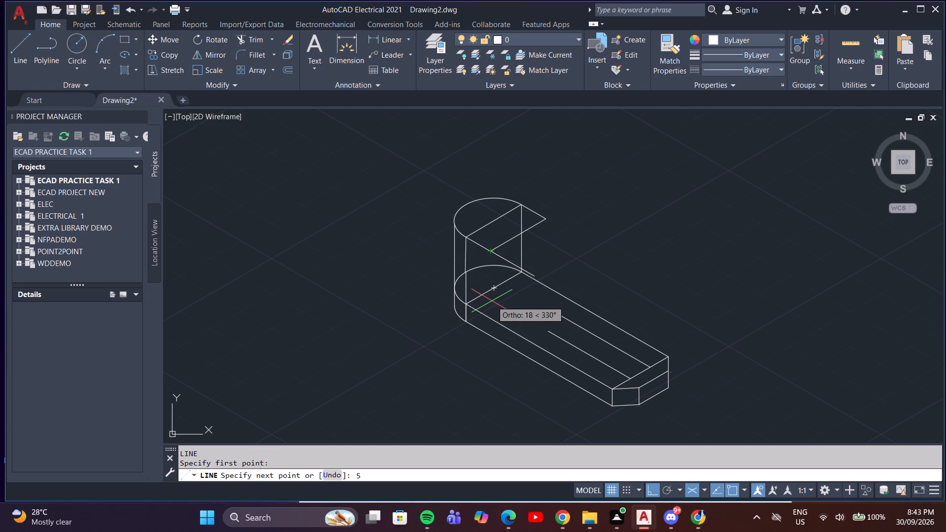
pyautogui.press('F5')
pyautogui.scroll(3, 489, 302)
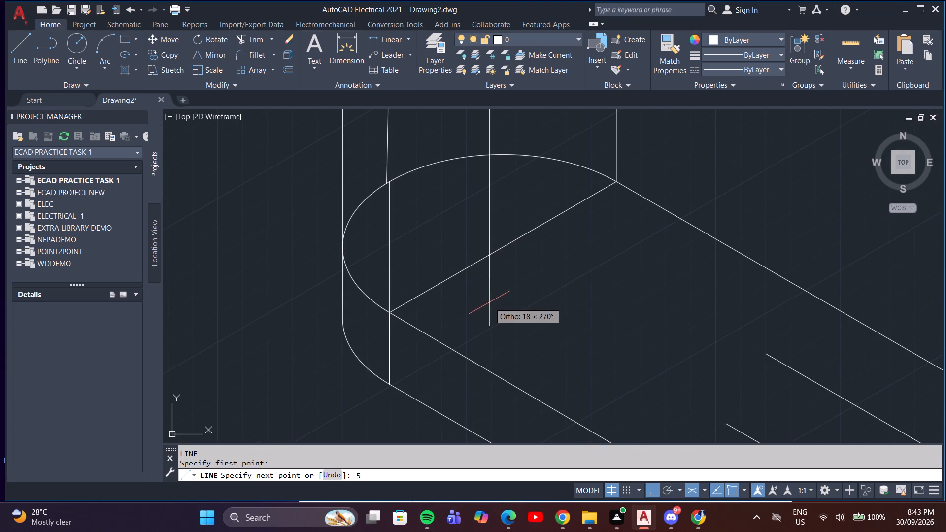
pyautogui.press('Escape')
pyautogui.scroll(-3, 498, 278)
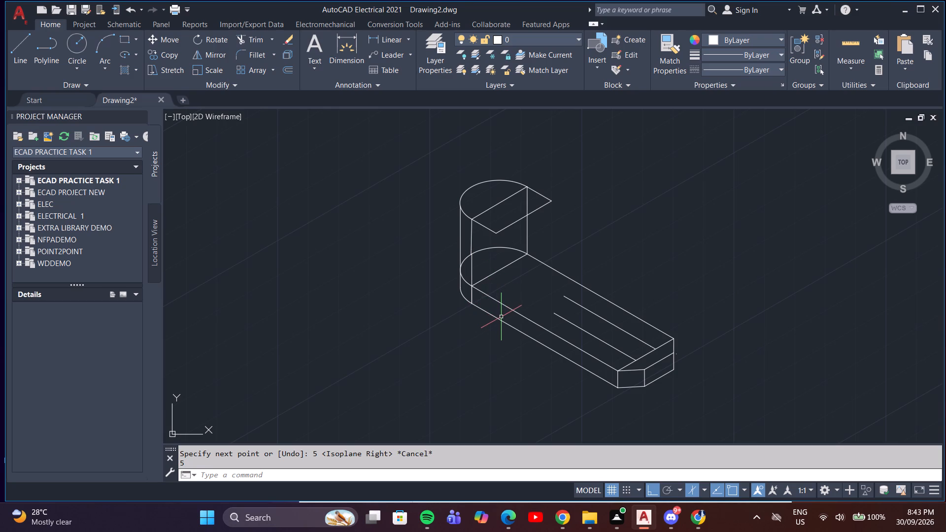
# Draw a vertical line from the lowest corner of the upright's top face down to the base's near top edge.
pyautogui.press('l')
pyautogui.press('Return')
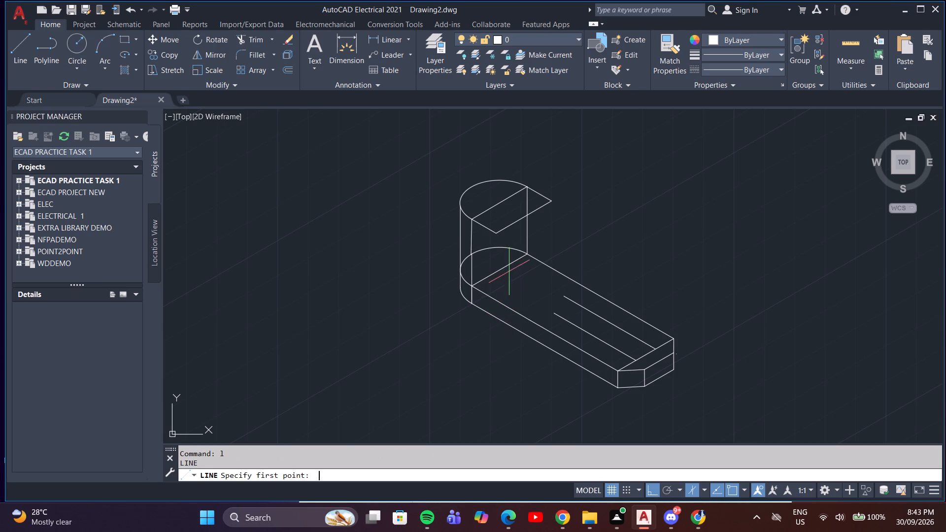
pyautogui.click(494, 233)
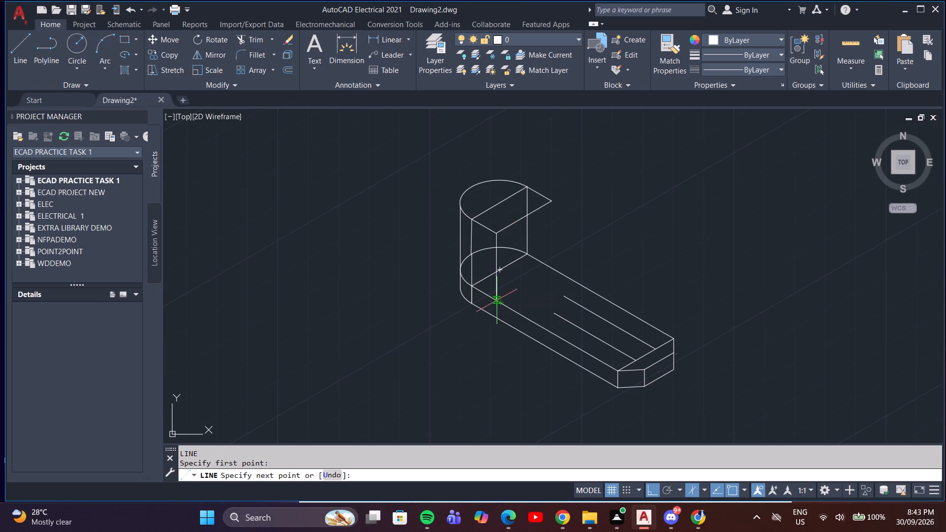
pyautogui.scroll(6, 496, 299)
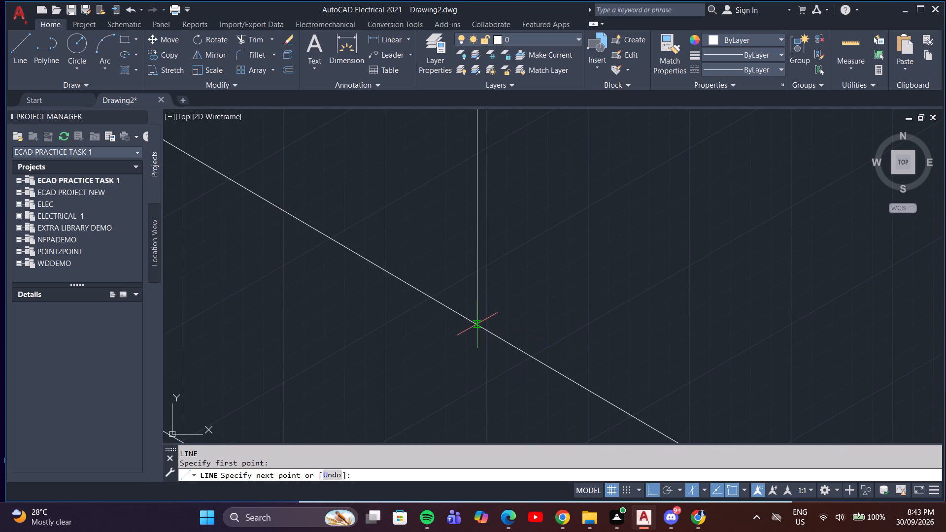
pyautogui.click(477, 324)
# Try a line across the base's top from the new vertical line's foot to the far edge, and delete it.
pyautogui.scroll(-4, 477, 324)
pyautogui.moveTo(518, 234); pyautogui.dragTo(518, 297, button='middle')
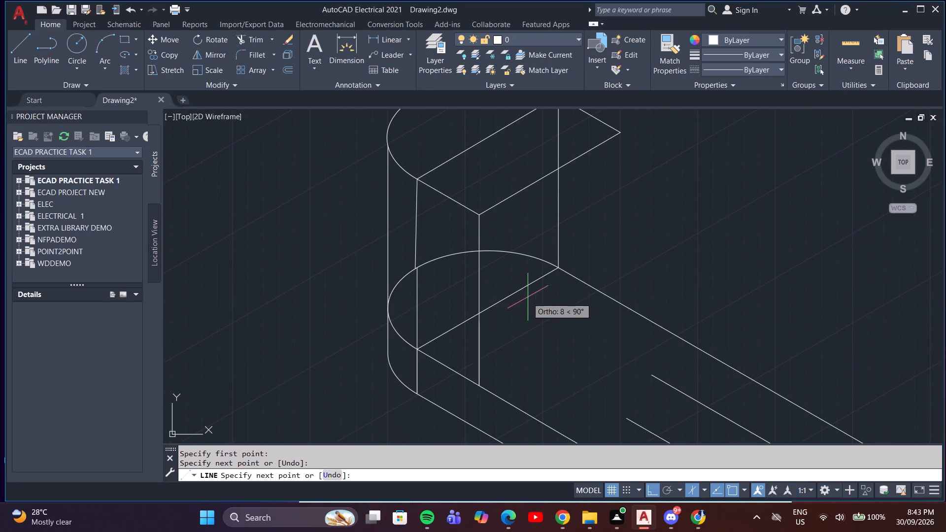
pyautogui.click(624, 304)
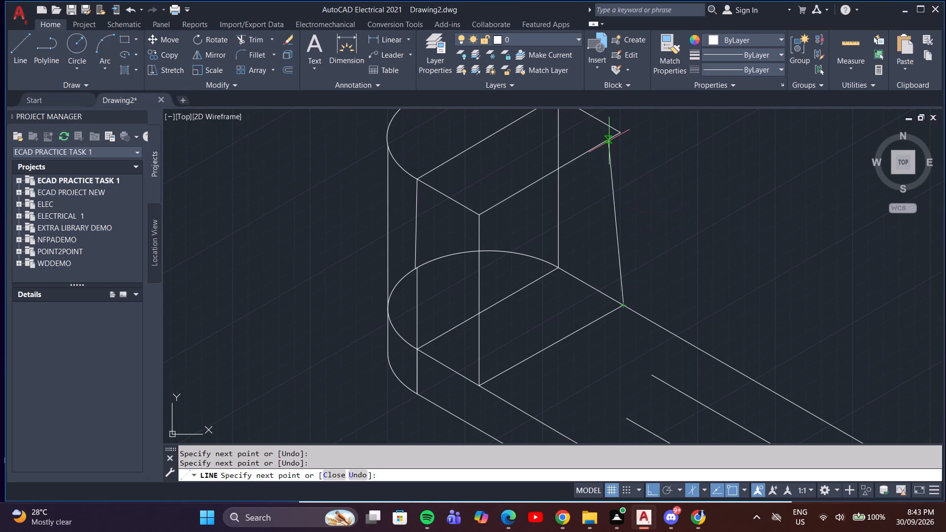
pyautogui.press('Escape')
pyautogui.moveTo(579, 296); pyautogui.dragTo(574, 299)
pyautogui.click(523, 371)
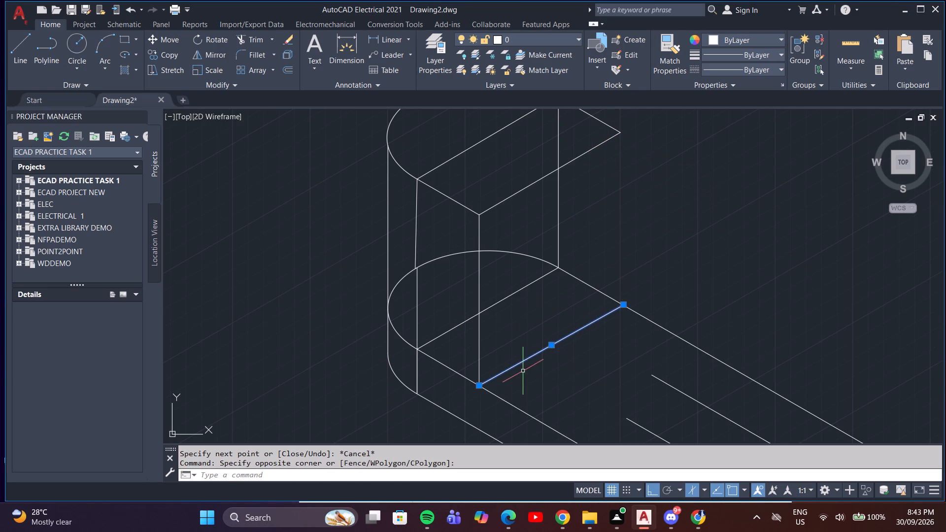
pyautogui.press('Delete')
# Draw a line about 23 units long at 30° from the vertical line's foot to the base's far edge, continuing up to the top face's outer corner.
pyautogui.press('l')
pyautogui.press('Return')
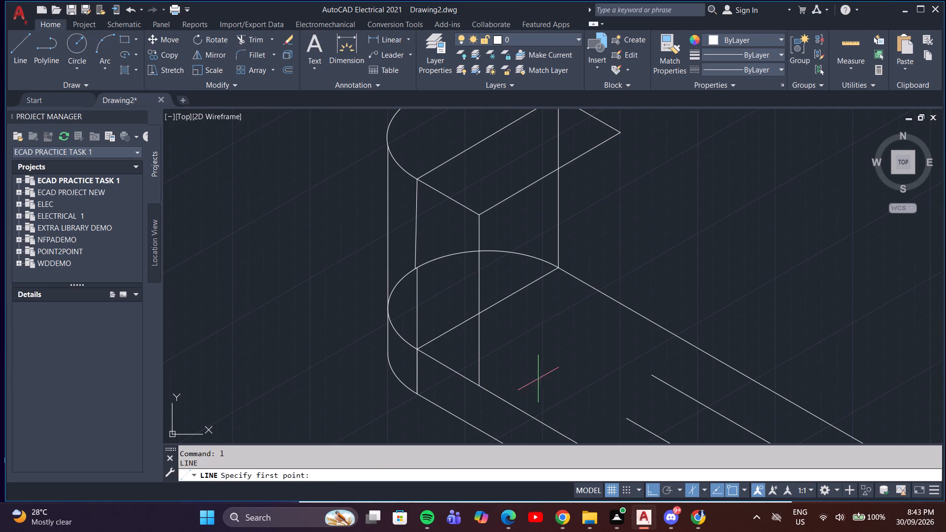
pyautogui.click(480, 387)
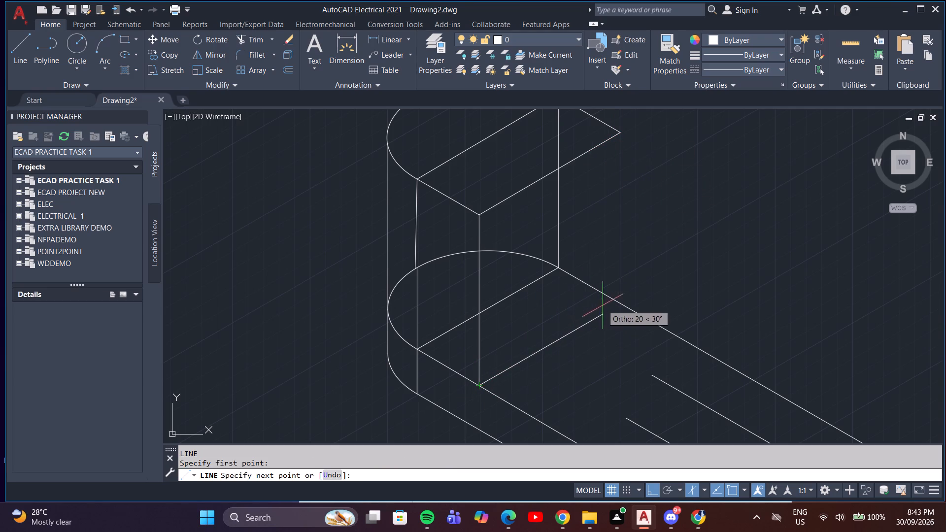
pyautogui.scroll(5, 619, 299)
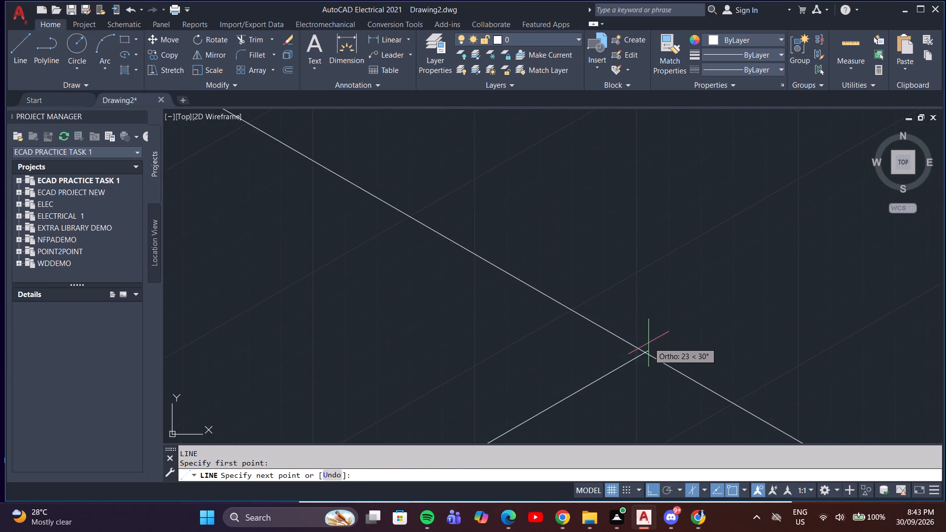
pyautogui.click(644, 352)
pyautogui.scroll(-2, 613, 228)
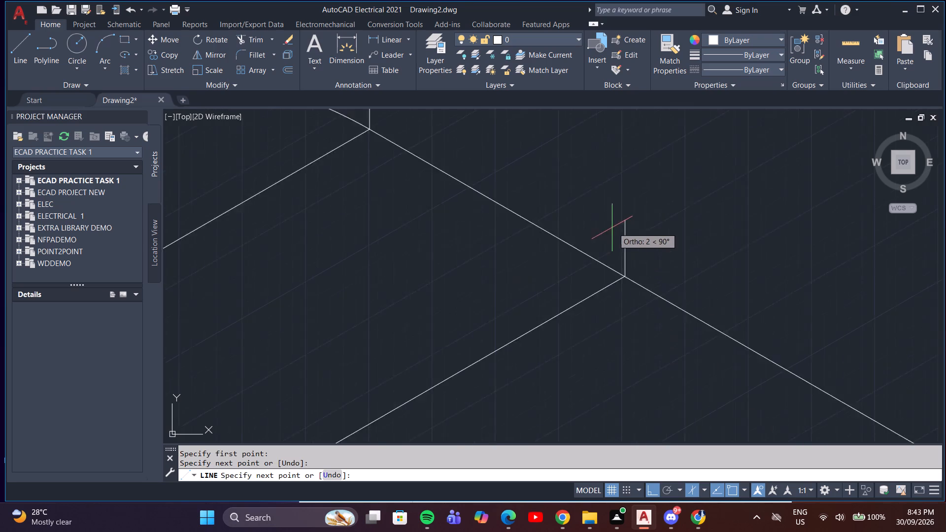
pyautogui.scroll(-4, 611, 231)
pyautogui.moveTo(608, 227); pyautogui.dragTo(601, 320, button='middle')
pyautogui.click(604, 226)
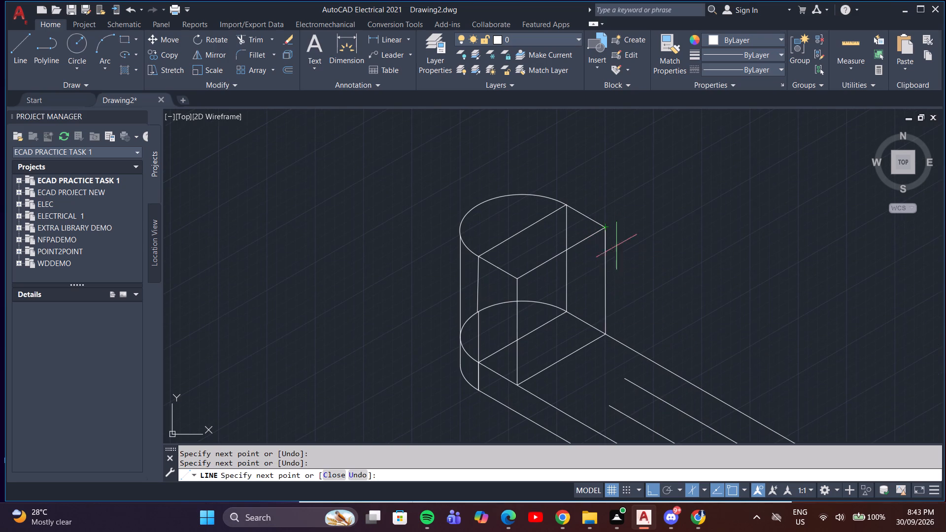
pyautogui.scroll(-1, 662, 270)
pyautogui.press('Escape')
# Delete the slightly slanted upright edge between the base's rounded arc and the top face.
pyautogui.moveTo(721, 285); pyautogui.dragTo(721, 283, button='middle')
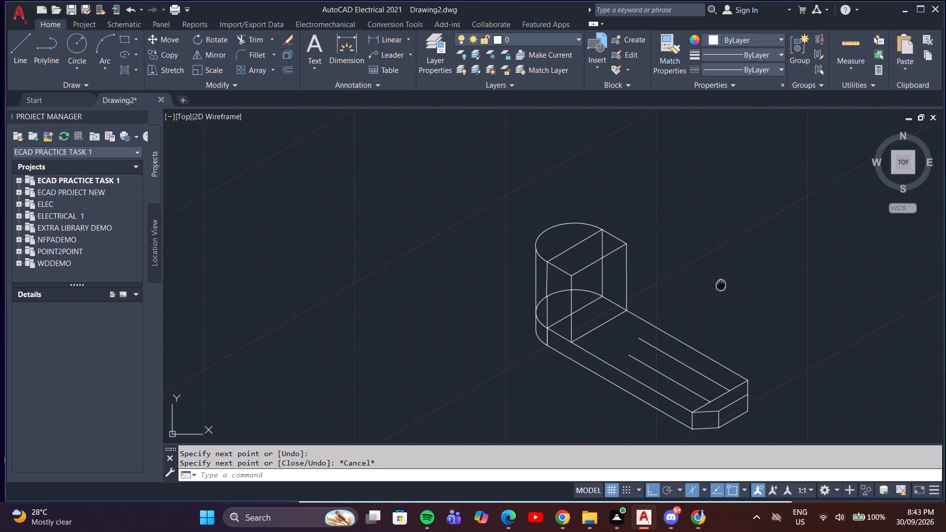
pyautogui.moveTo(721, 283); pyautogui.dragTo(640, 261, button='middle')
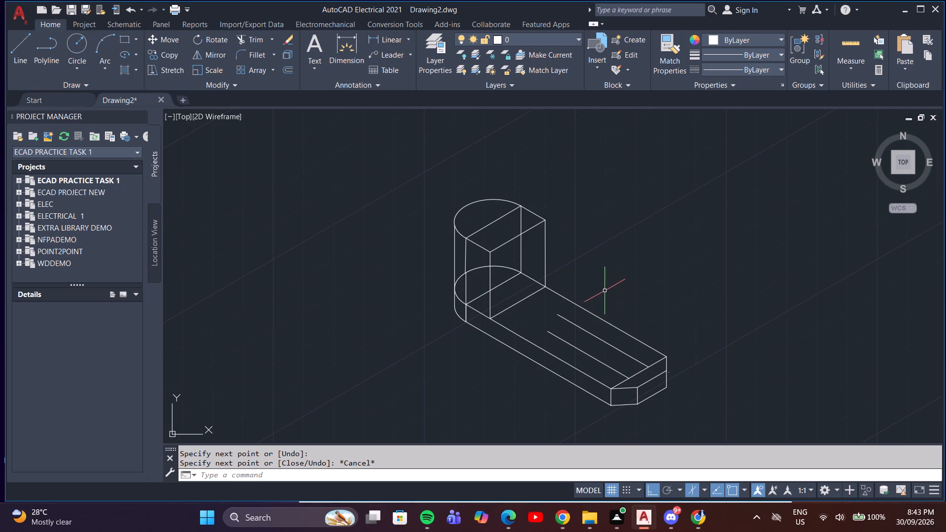
pyautogui.click(470, 287)
pyautogui.scroll(5, 465, 287)
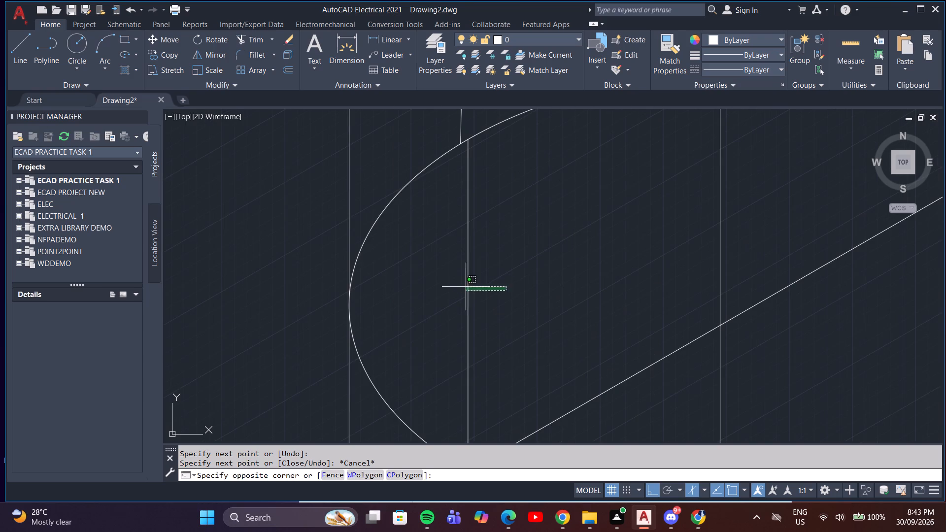
pyautogui.scroll(-2, 481, 274)
pyautogui.moveTo(482, 274); pyautogui.dragTo(485, 305, button='middle')
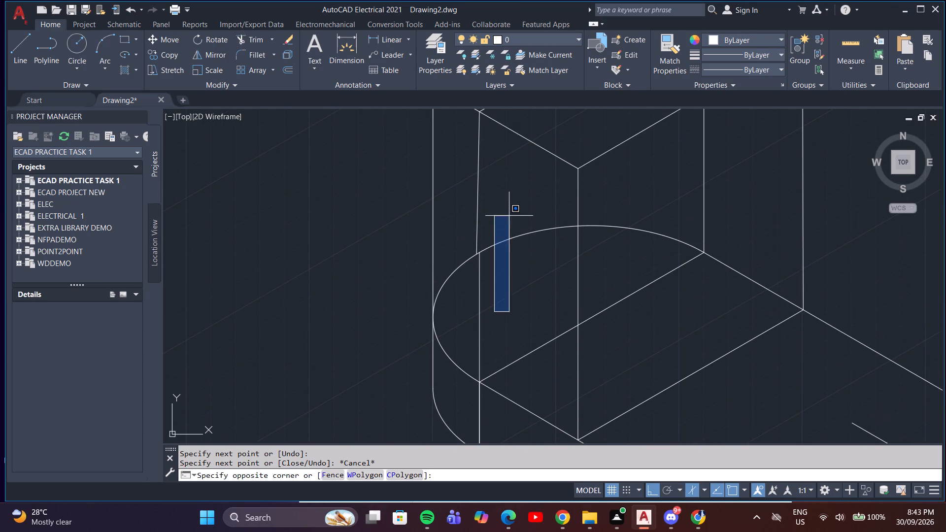
pyautogui.press('Escape')
pyautogui.moveTo(512, 229); pyautogui.dragTo(530, 297, button='middle')
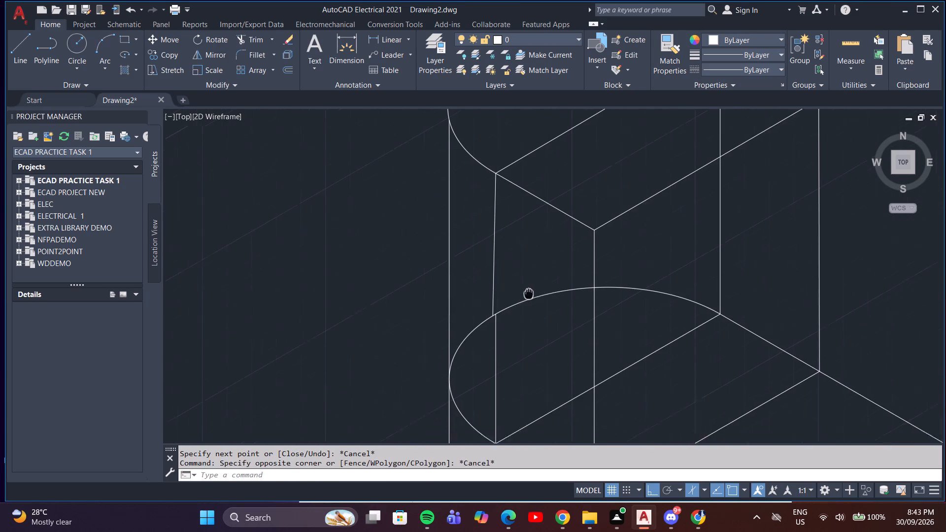
pyautogui.moveTo(530, 297); pyautogui.dragTo(531, 302, button='middle')
pyautogui.click(519, 253)
pyautogui.click(491, 273)
pyautogui.press('Delete')
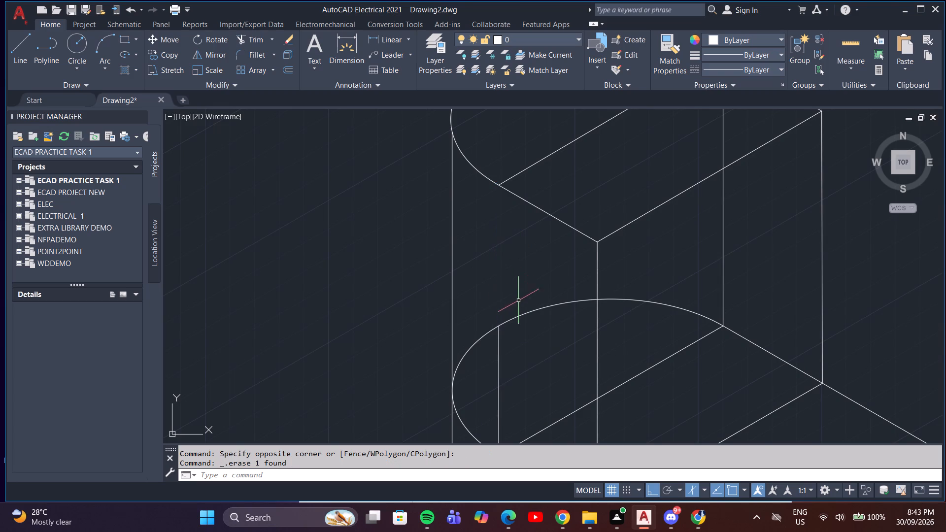
# Delete the vertical line inside the base's rounded end, running from its upper arc to the near corner.
pyautogui.scroll(-2, 520, 306)
pyautogui.scroll(3, 523, 330)
pyautogui.moveTo(513, 329); pyautogui.dragTo(507, 329)
pyautogui.click(451, 347)
pyautogui.press('Delete')
# Delete the base's upper arc beneath the upright's rounded end.
pyautogui.scroll(-3, 488, 348)
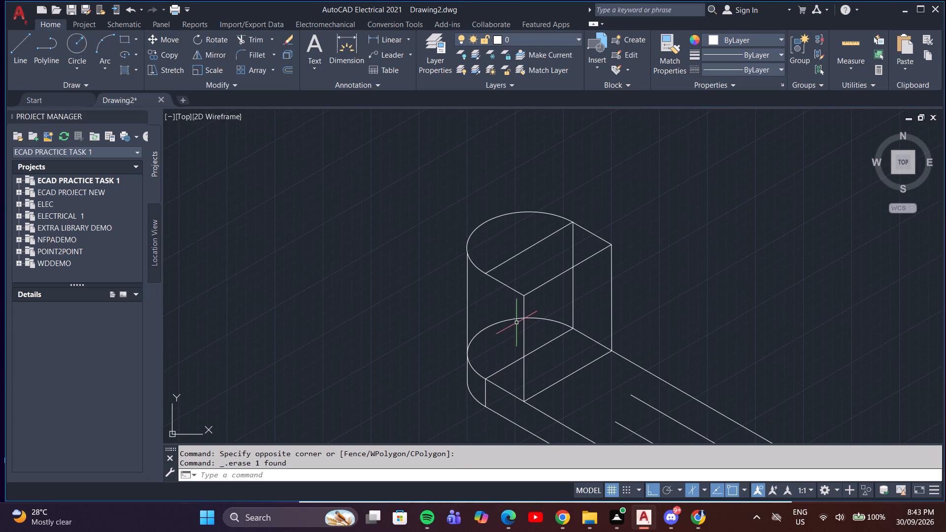
pyautogui.scroll(1, 509, 352)
pyautogui.click(488, 294)
pyautogui.click(473, 327)
pyautogui.press('Delete')
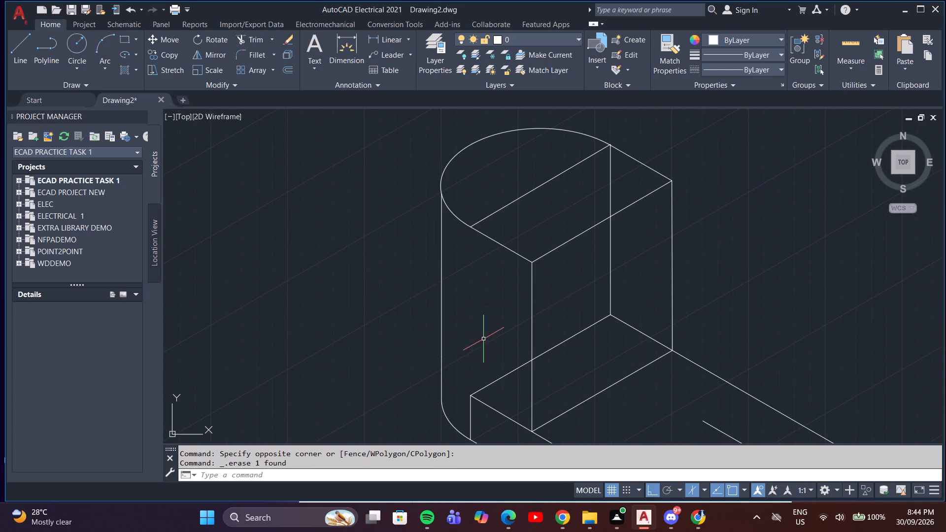
# Delete the short vertical edge at the rounded end's corner, the inner line across the base, and the adjoining near top edge segment.
pyautogui.scroll(-2, 484, 340)
pyautogui.scroll(3, 489, 374)
pyautogui.click(490, 379)
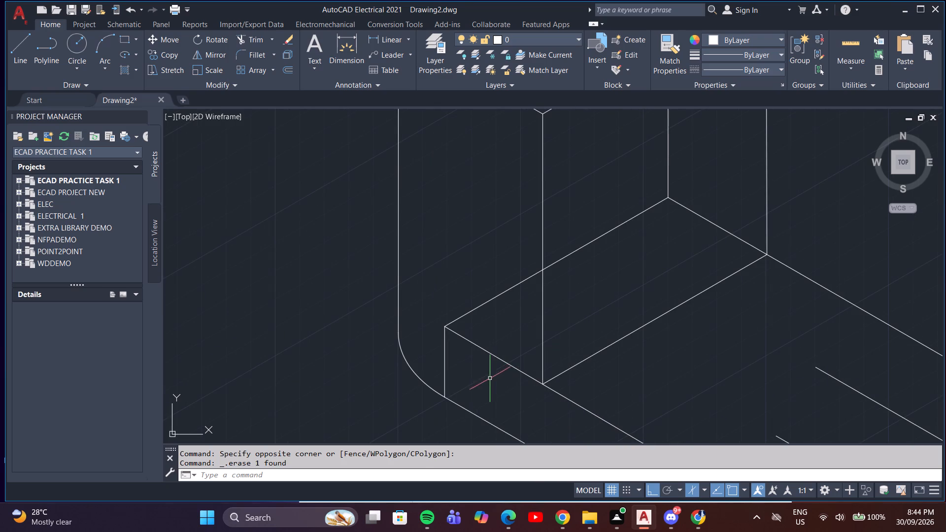
pyautogui.click(440, 295)
pyautogui.press('Delete')
# Redraw the missing part of the base's near top edge, about 14 units at 330° from the upright's bottom front corner.
pyautogui.scroll(-3, 477, 314)
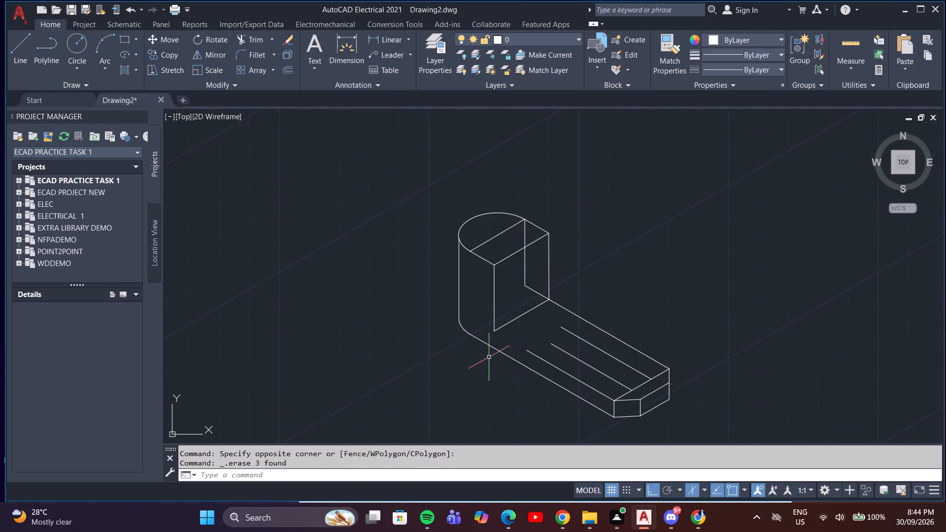
pyautogui.press('l')
pyautogui.press('Return')
pyautogui.scroll(2, 489, 356)
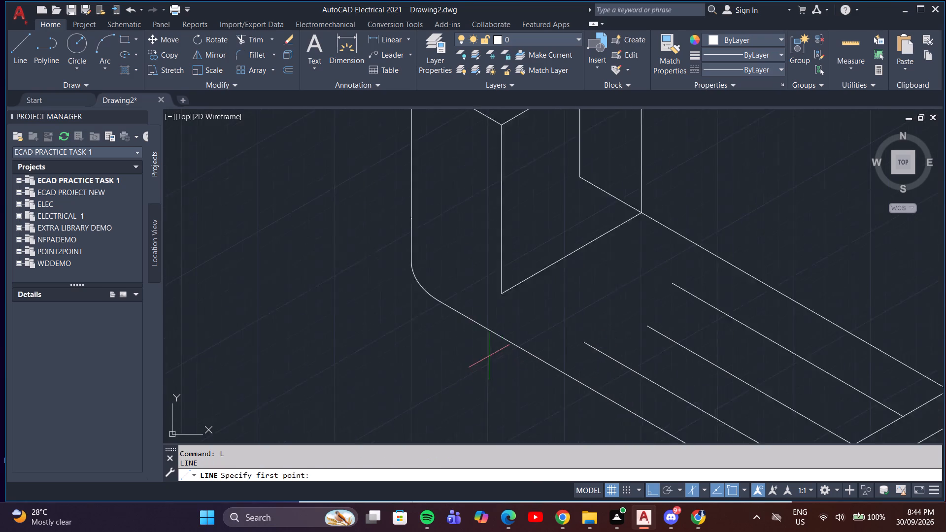
pyautogui.scroll(1, 489, 356)
pyautogui.click(509, 259)
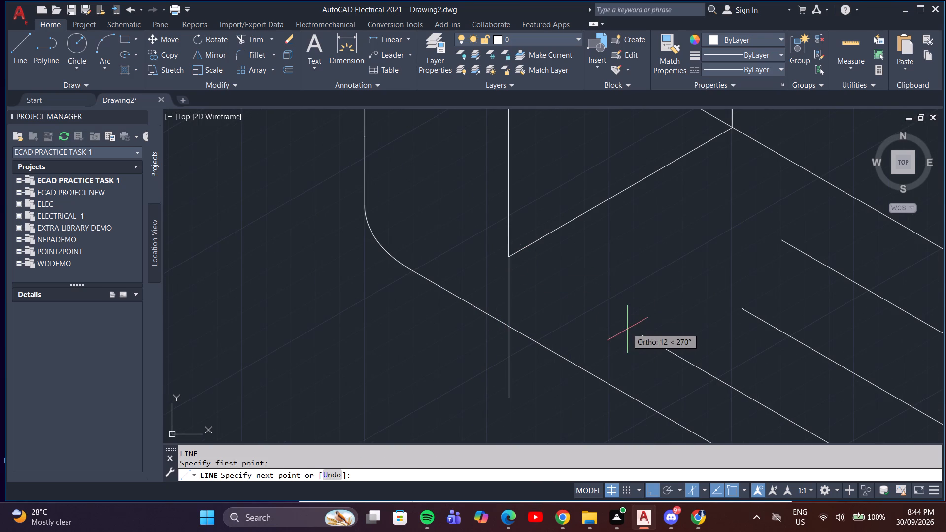
pyautogui.press('F5')
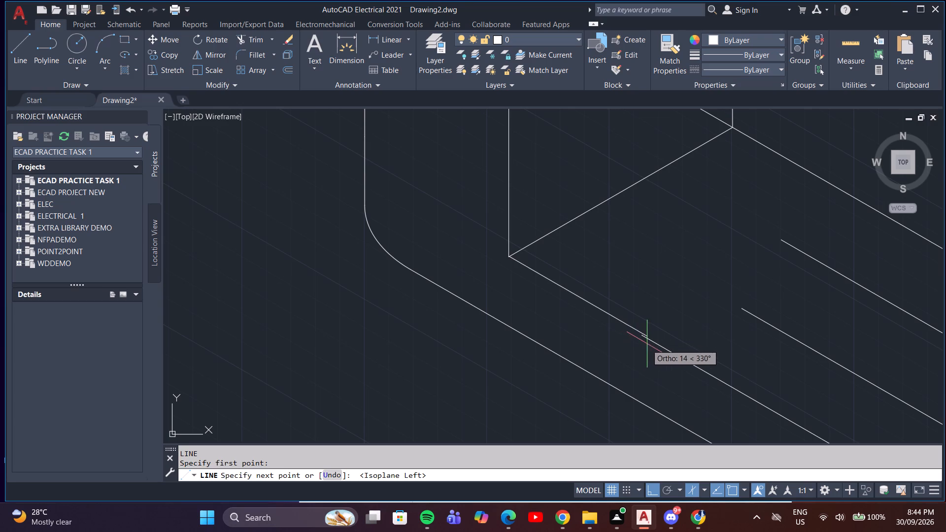
pyautogui.click(643, 336)
pyautogui.scroll(-3, 665, 345)
pyautogui.moveTo(682, 340); pyautogui.dragTo(566, 382, button='middle')
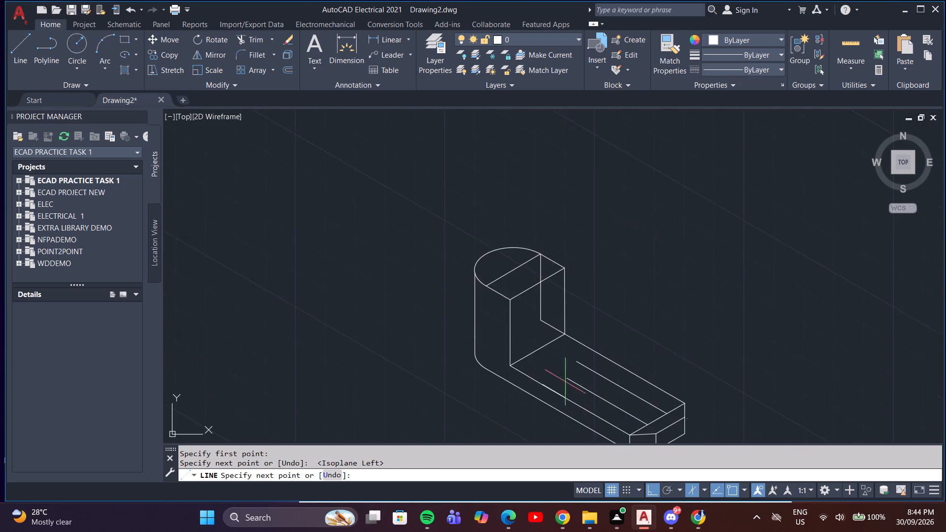
pyautogui.scroll(2, 575, 365)
pyautogui.press('Escape')
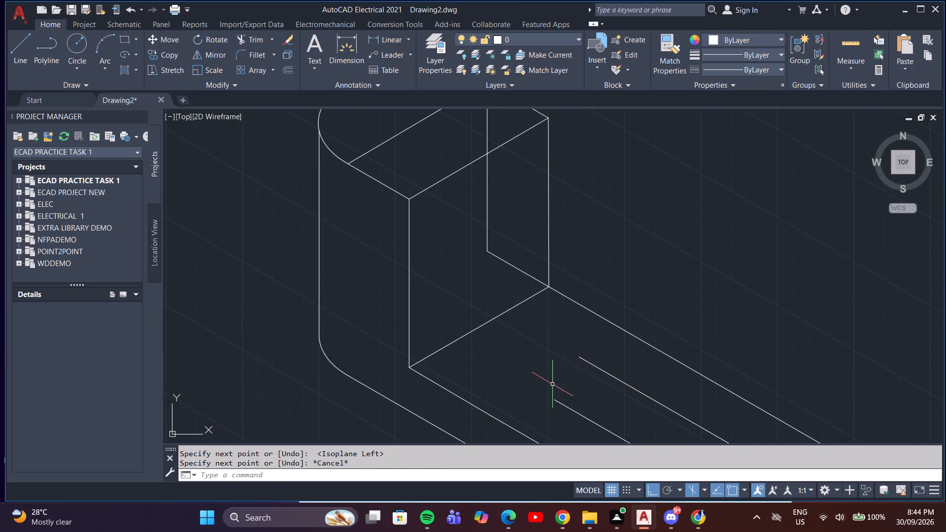
# Draw lines continuing the base's two inner slot lines back past the upright's bottom edge, starting from their open ends.
pyautogui.press('l')
pyautogui.press('Return')
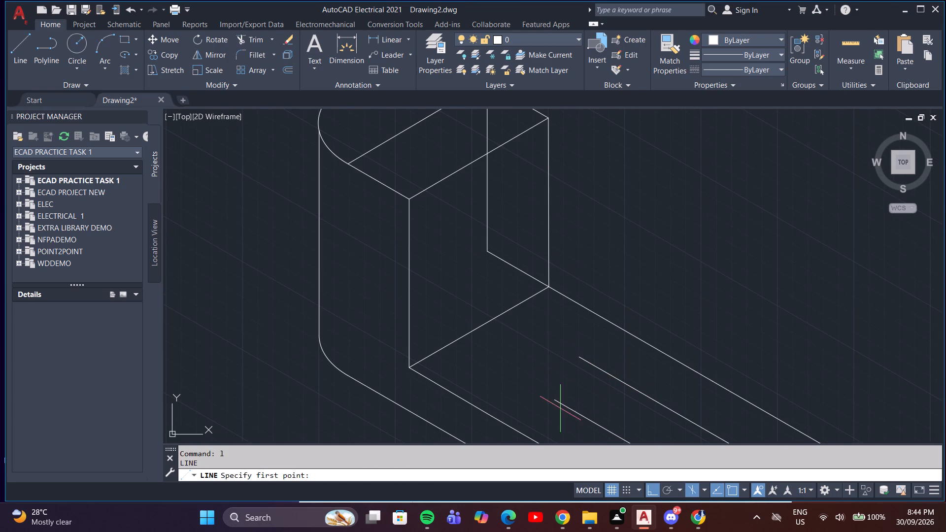
pyautogui.click(554, 399)
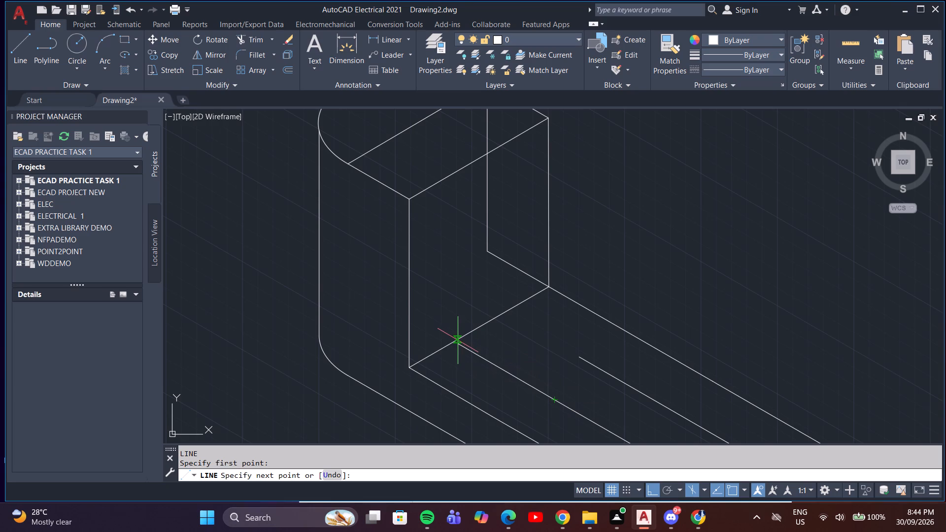
pyautogui.click(426, 306)
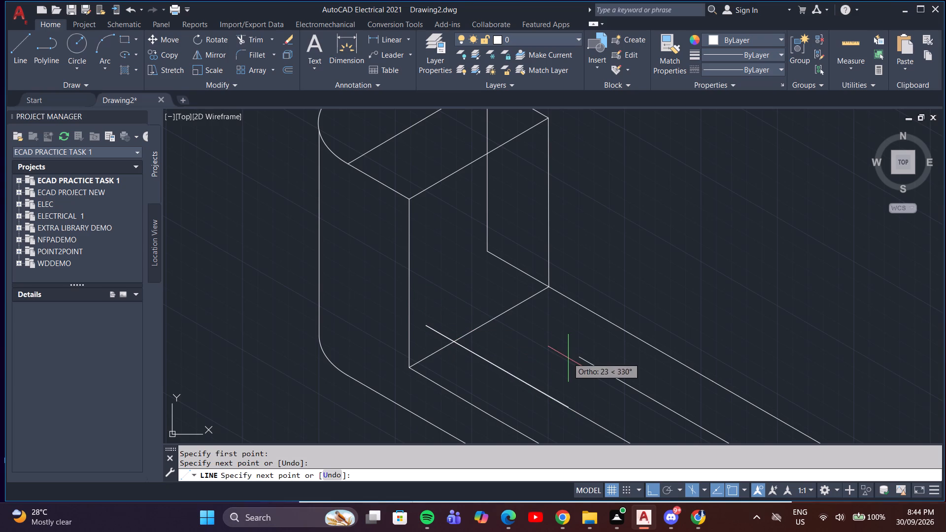
pyautogui.press('space')
pyautogui.press('space')
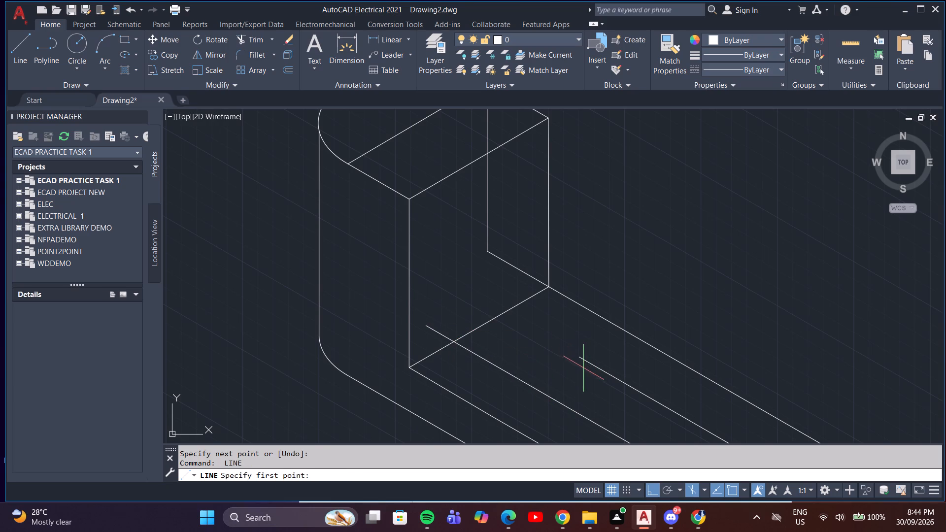
pyautogui.scroll(1, 583, 369)
pyautogui.click(574, 350)
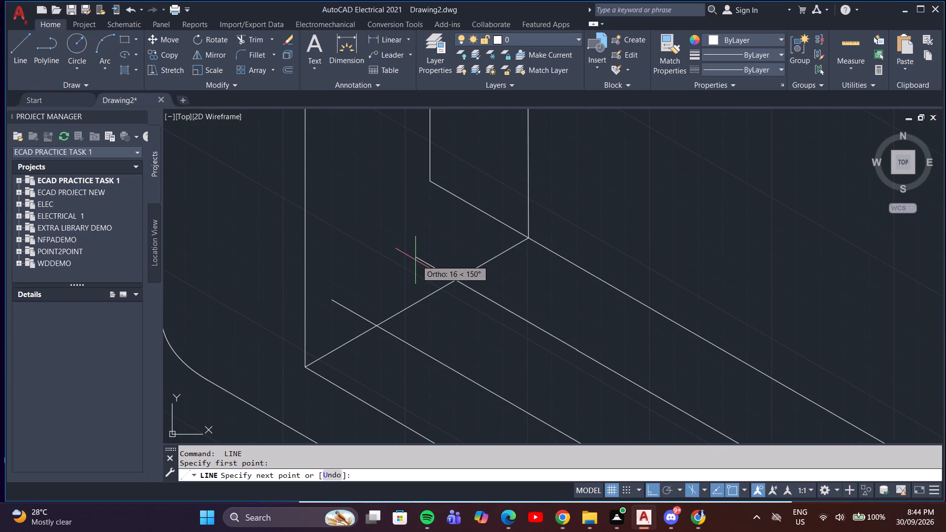
pyautogui.click(410, 258)
pyautogui.press('Escape')
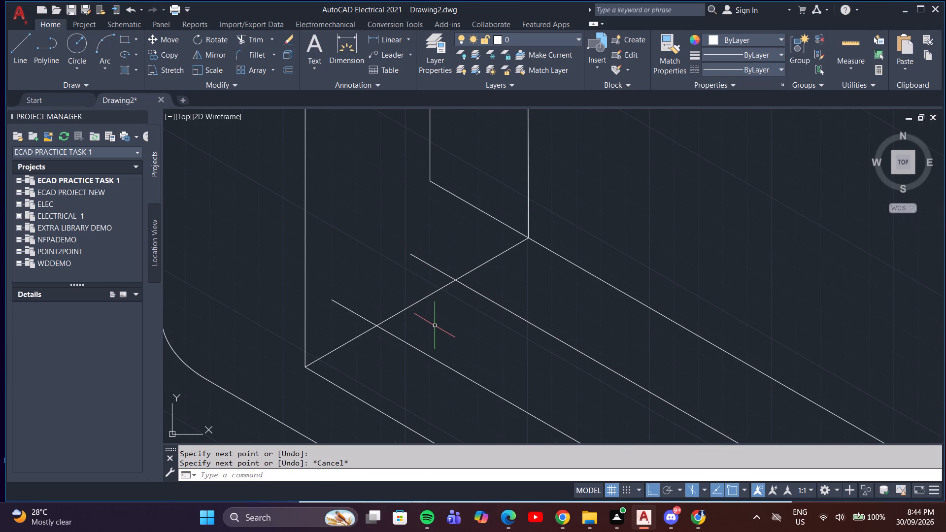
# Trim both slot line extensions where they overshoot the upright's bottom edge.
pyautogui.write('tr')
pyautogui.press('Return')
pyautogui.click(444, 235)
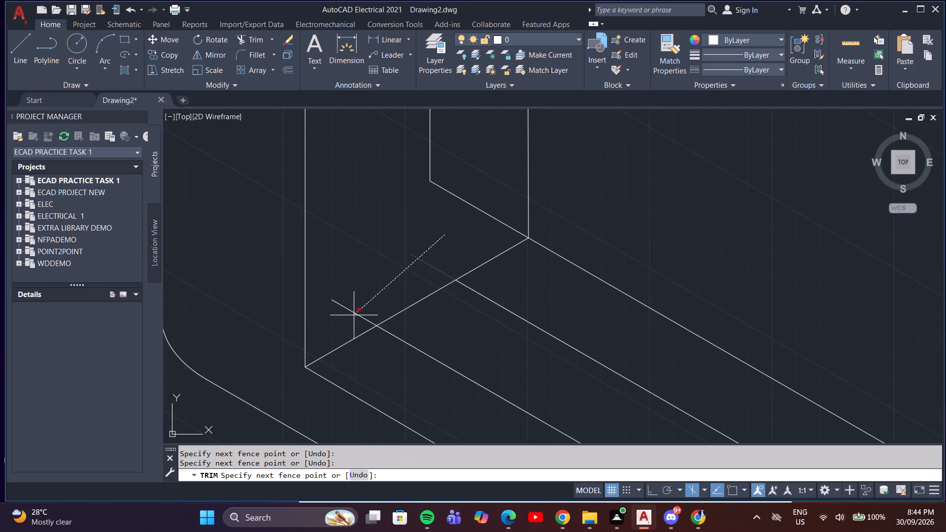
pyautogui.click(340, 316)
# Draw a 24-unit vertical line on the upright's front face from the near slot line's end to the top edge.
pyautogui.scroll(-3, 350, 314)
pyautogui.moveTo(414, 311); pyautogui.dragTo(418, 353, button='middle')
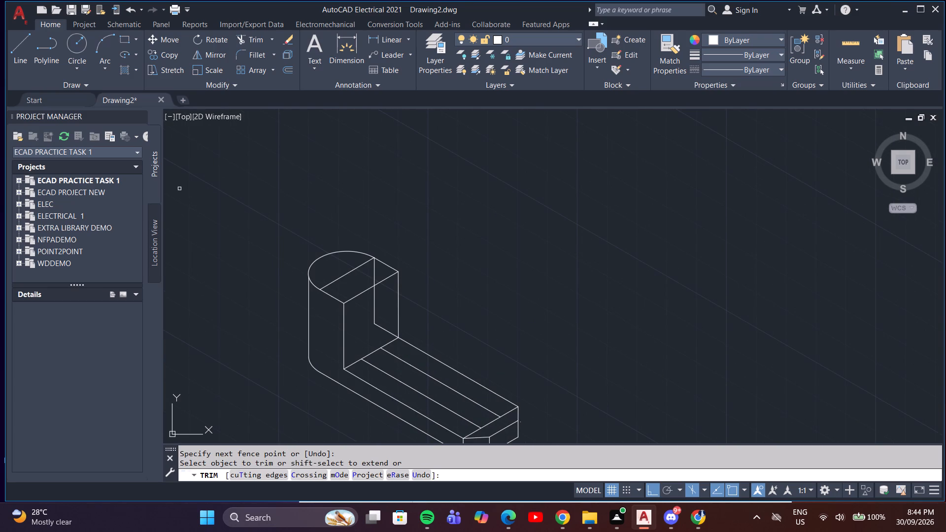
pyautogui.click(13, 46)
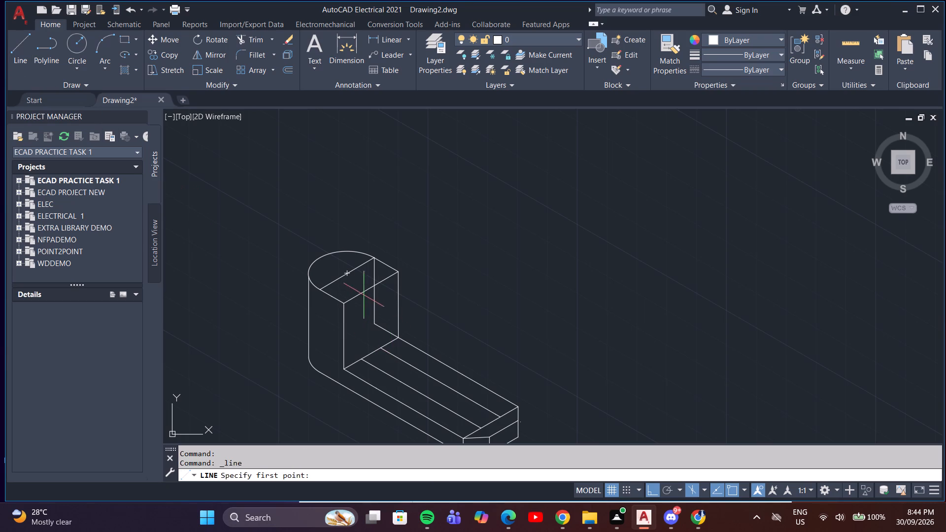
pyautogui.click(361, 361)
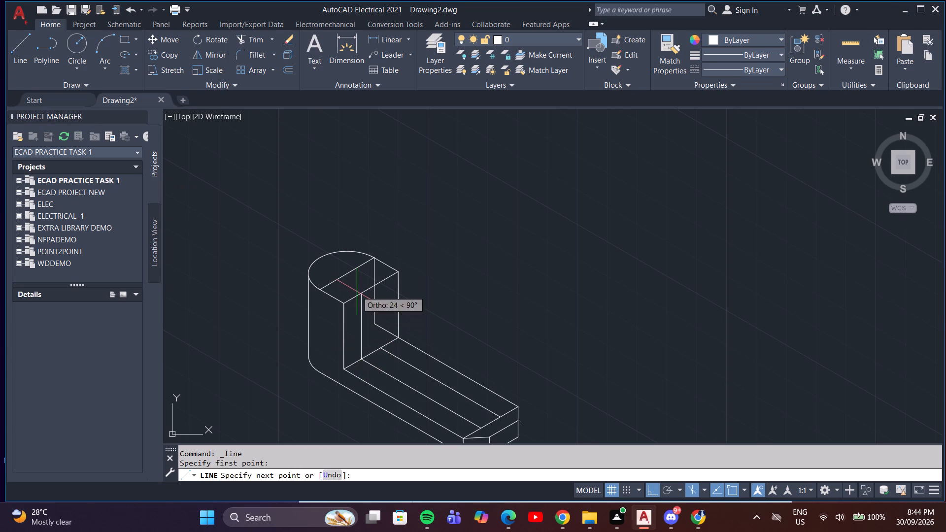
pyautogui.moveTo(357, 294); pyautogui.dragTo(368, 311, button='middle')
pyautogui.scroll(6, 370, 326)
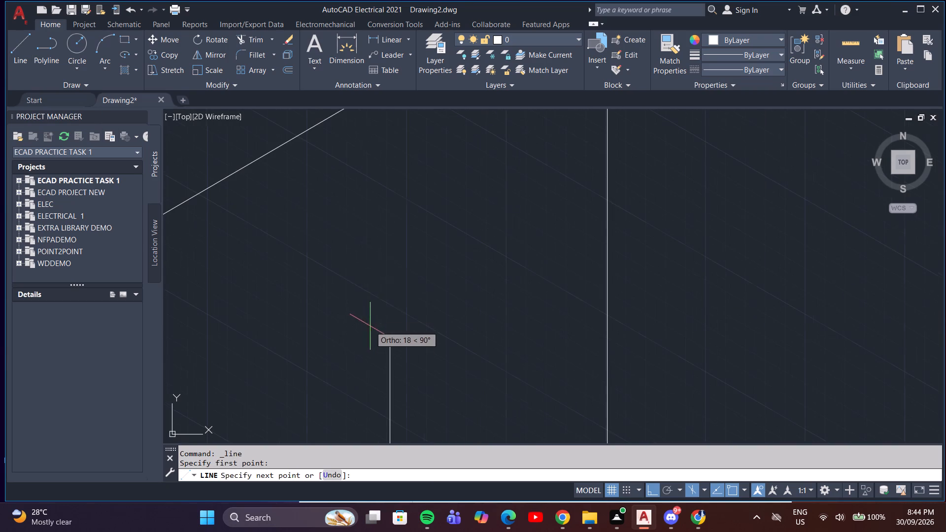
pyautogui.scroll(-5, 322, 196)
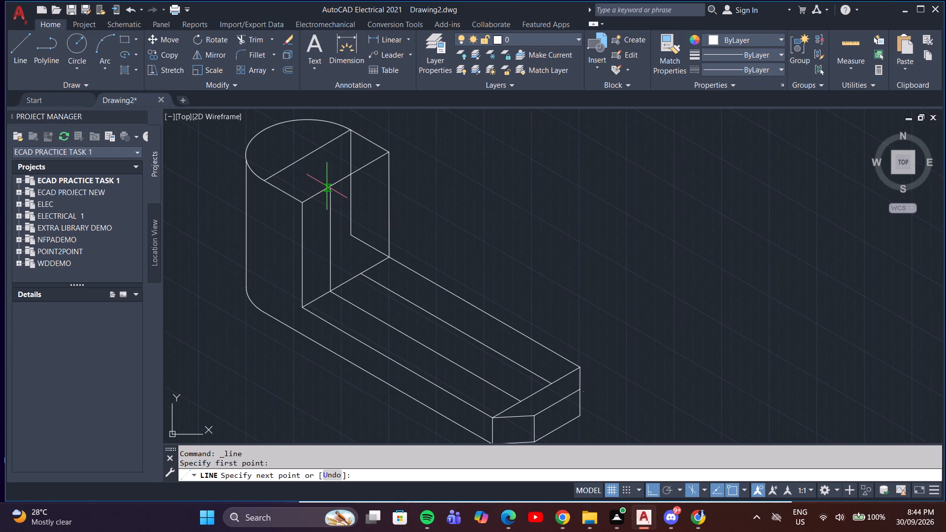
pyautogui.scroll(3, 329, 182)
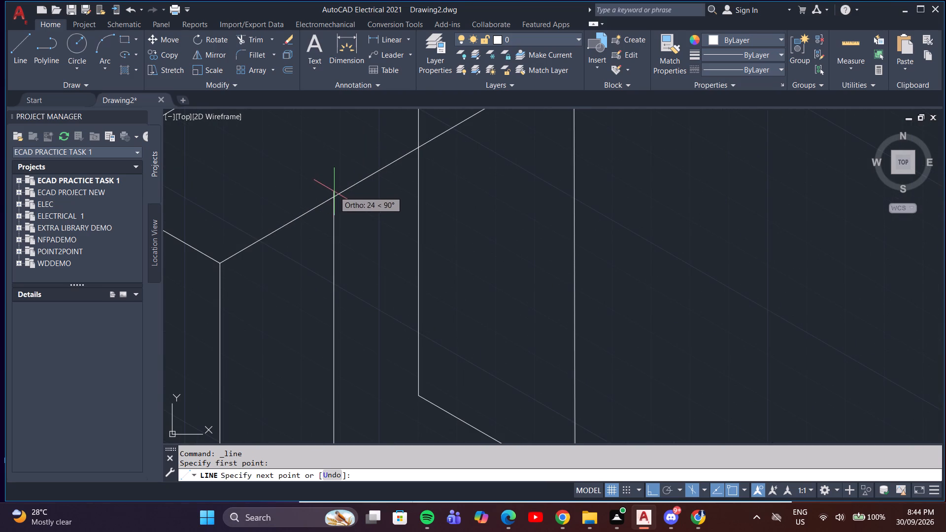
pyautogui.click(333, 194)
pyautogui.press('Escape')
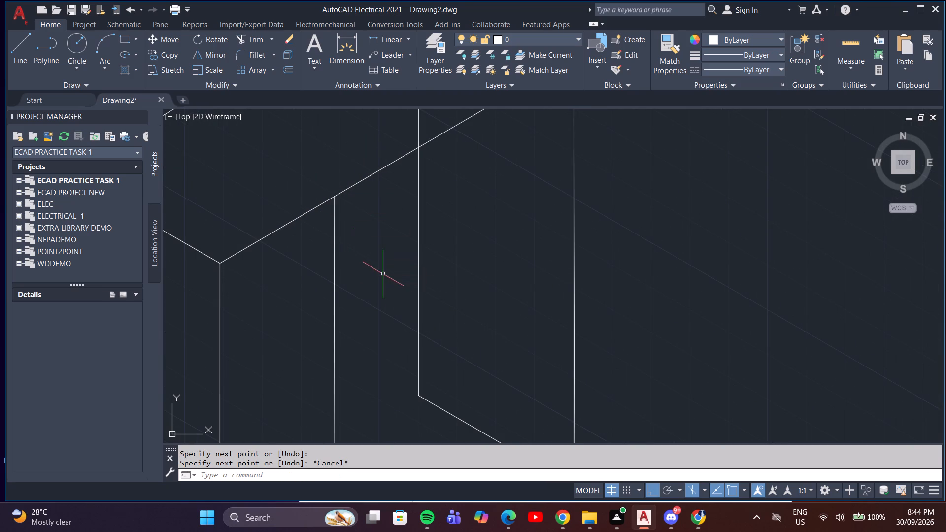
# Draw a second vertical line from the far slot line's end up past the upright's top front edge.
pyautogui.scroll(-3, 390, 282)
pyautogui.moveTo(394, 290); pyautogui.dragTo(394, 260, button='middle')
pyautogui.press('l')
pyautogui.press('Return')
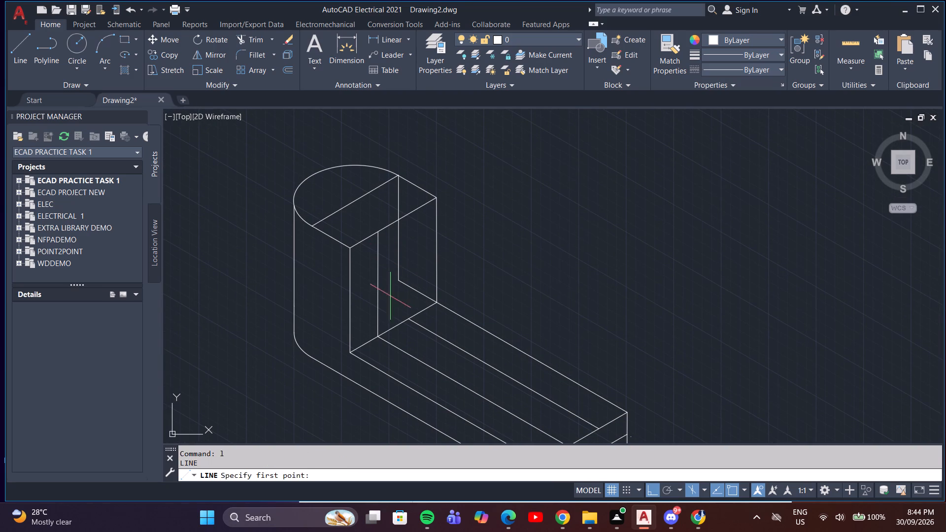
pyautogui.click(409, 319)
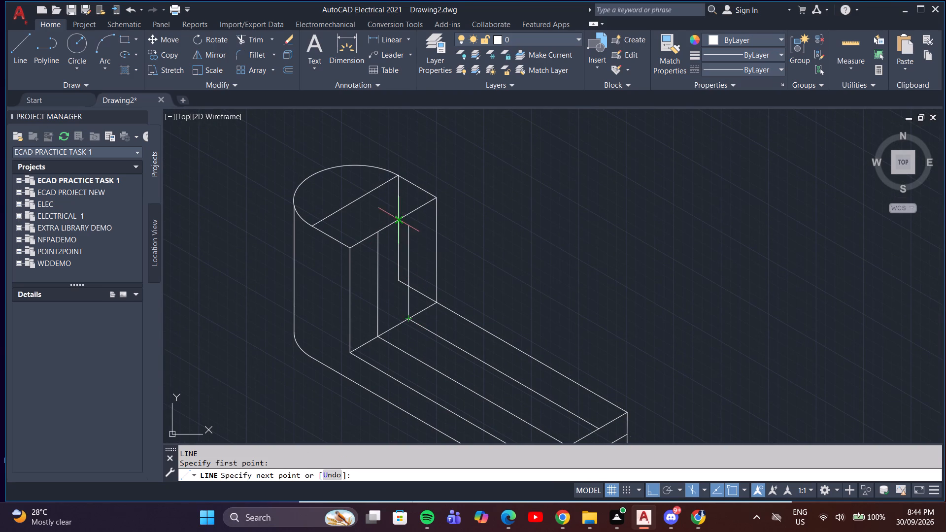
pyautogui.scroll(2, 406, 206)
pyautogui.click(406, 202)
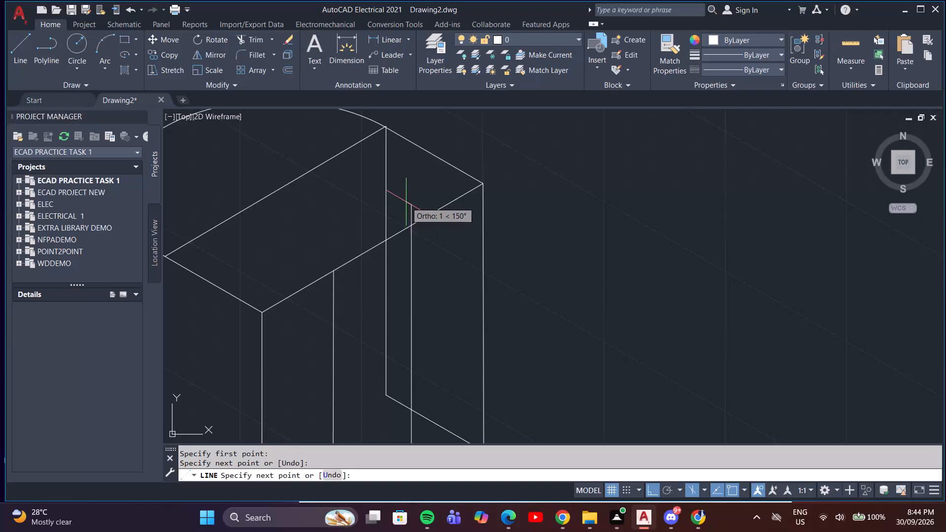
pyautogui.press('Escape')
# Trim the far vertical line's overshoot above the upright's top front edge.
pyautogui.write('tr')
pyautogui.press('Return')
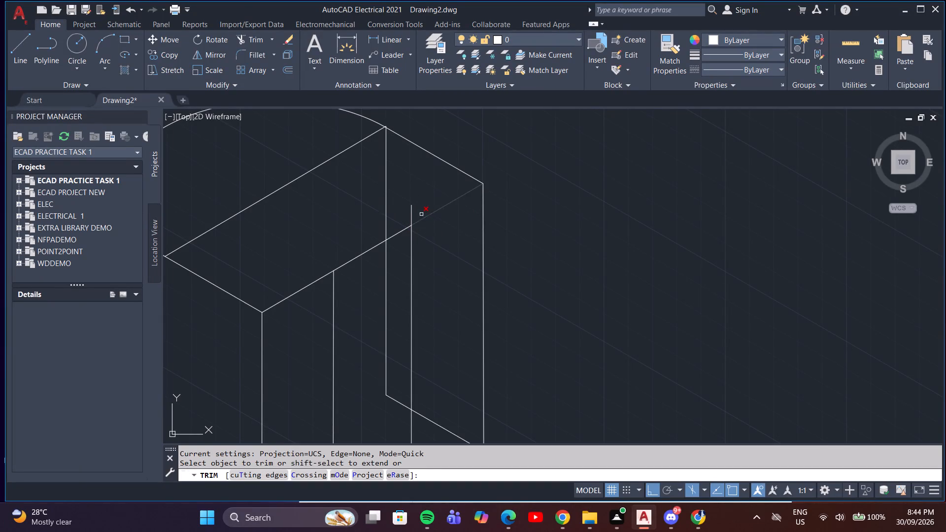
pyautogui.click(416, 208)
pyautogui.click(406, 213)
# Trim away the upright's hidden back vertical edge, the hidden base edge behind it, and the line across its rounded top face.
pyautogui.scroll(-2, 406, 214)
pyautogui.click(399, 251)
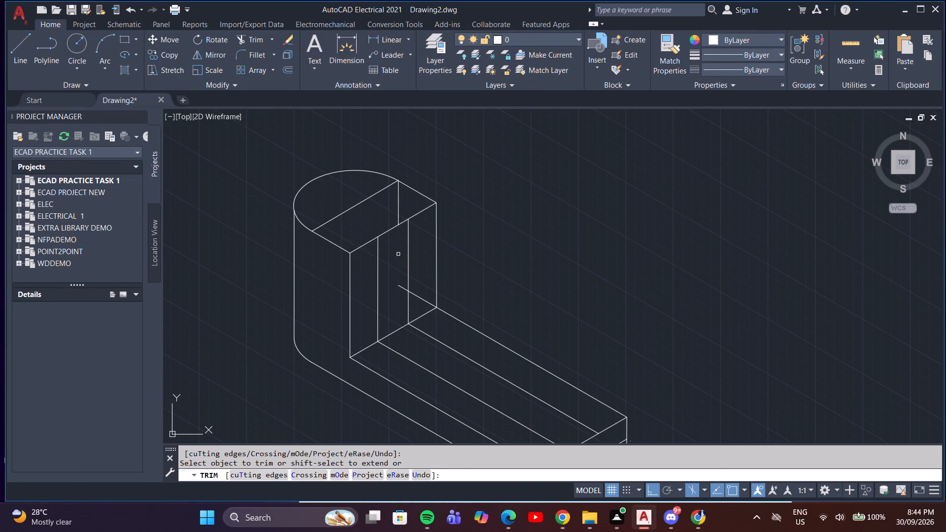
pyautogui.click(400, 286)
pyautogui.click(422, 297)
pyautogui.click(398, 208)
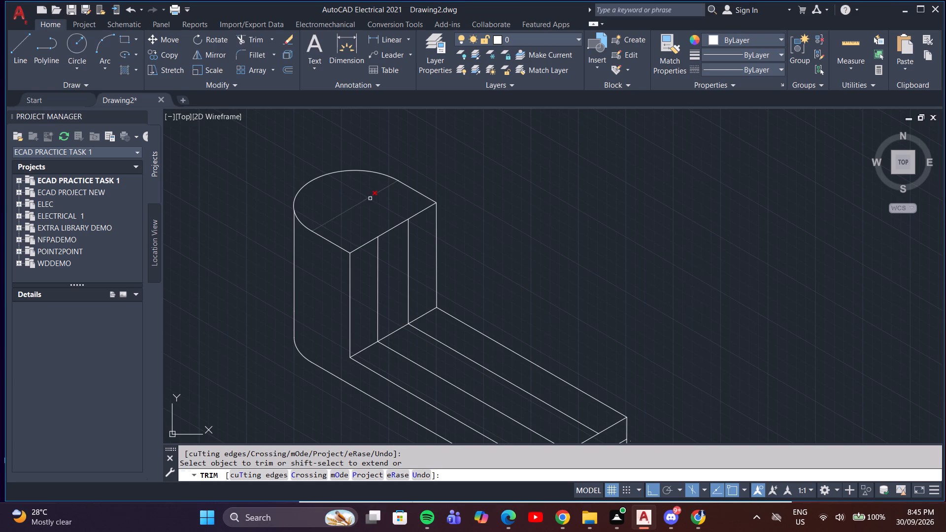
pyautogui.click(370, 199)
pyautogui.press('Escape')
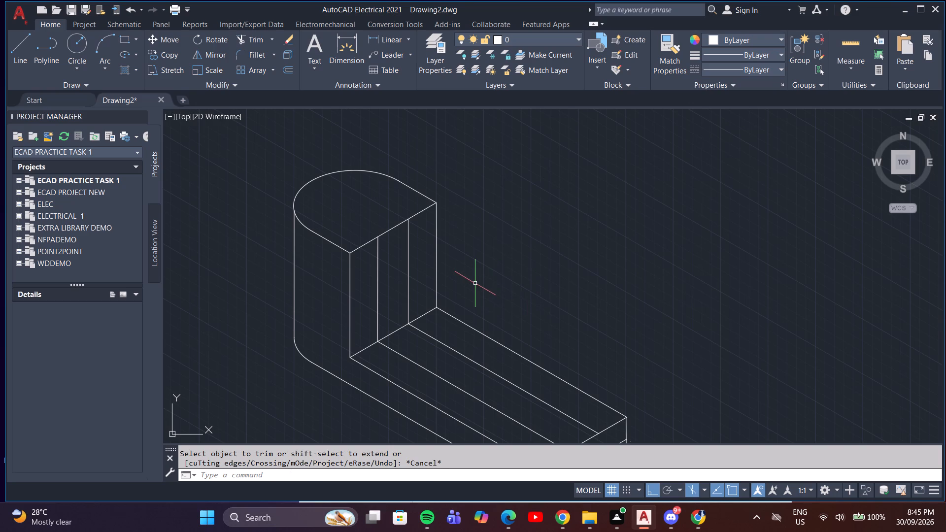
# With Ortho off, draw a diagonal line from the near vertical line's top to the near slot line's end at the base's angled end.
pyautogui.press('l')
pyautogui.press('Return')
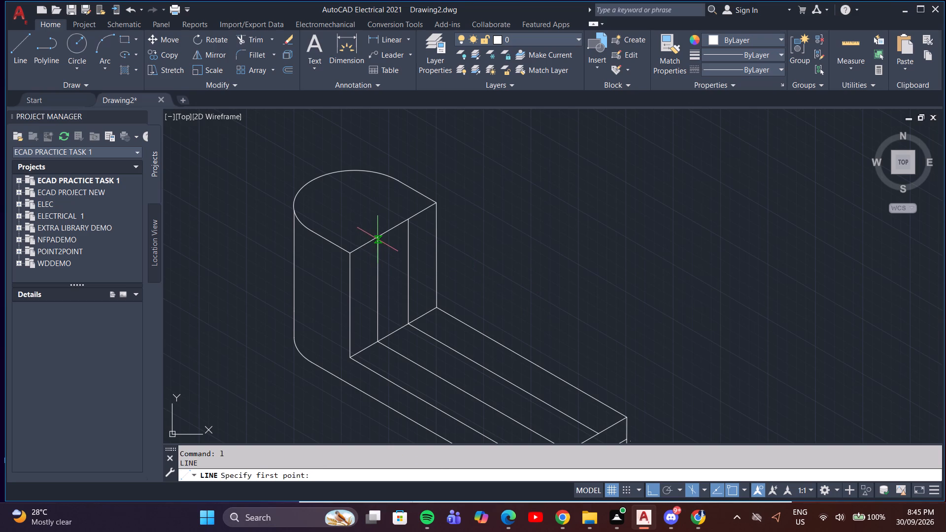
pyautogui.click(377, 238)
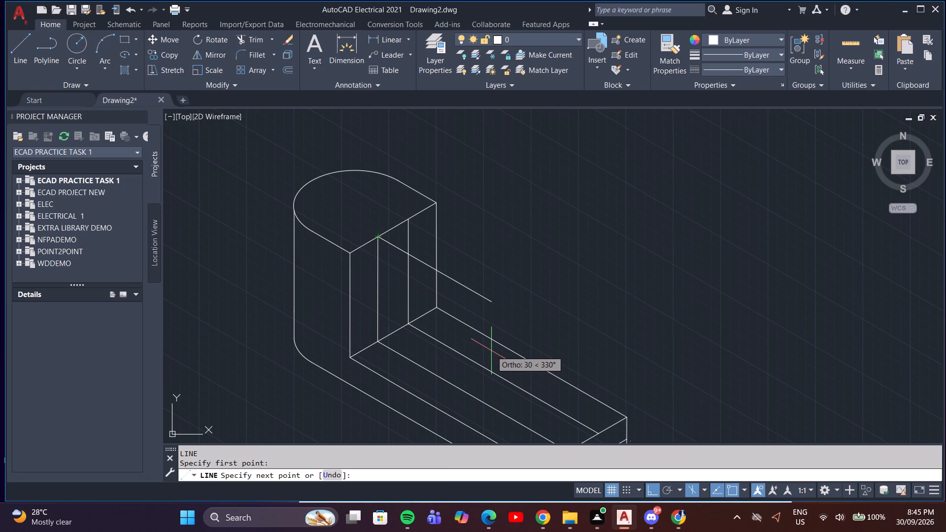
pyautogui.press('F8')
pyautogui.moveTo(545, 402); pyautogui.dragTo(538, 288, button='middle')
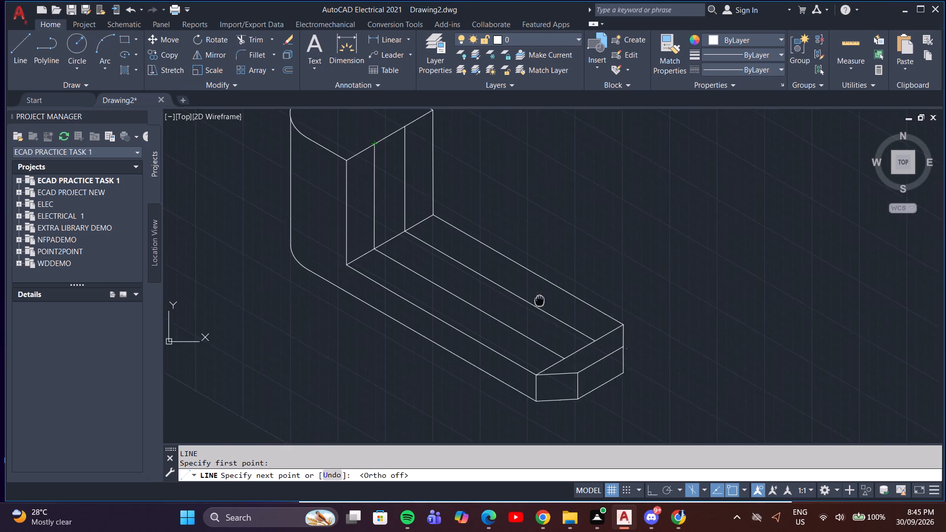
pyautogui.moveTo(538, 288); pyautogui.dragTo(536, 278, button='middle')
pyautogui.click(556, 326)
pyautogui.press('space')
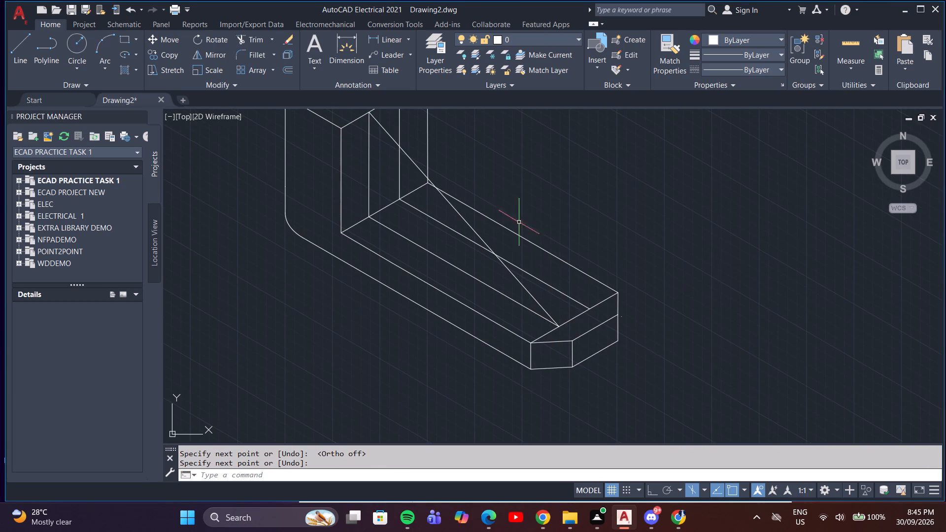
# Draw a second diagonal line from the far vertical line's top to the far slot line's end at the base's angled end.
pyautogui.moveTo(485, 186); pyautogui.dragTo(489, 289, button='middle')
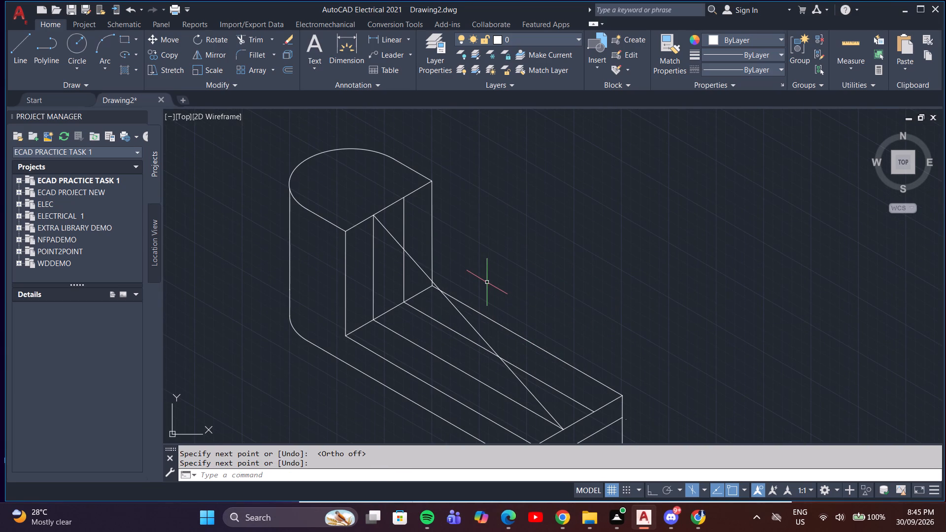
pyautogui.press('l')
pyautogui.press('Return')
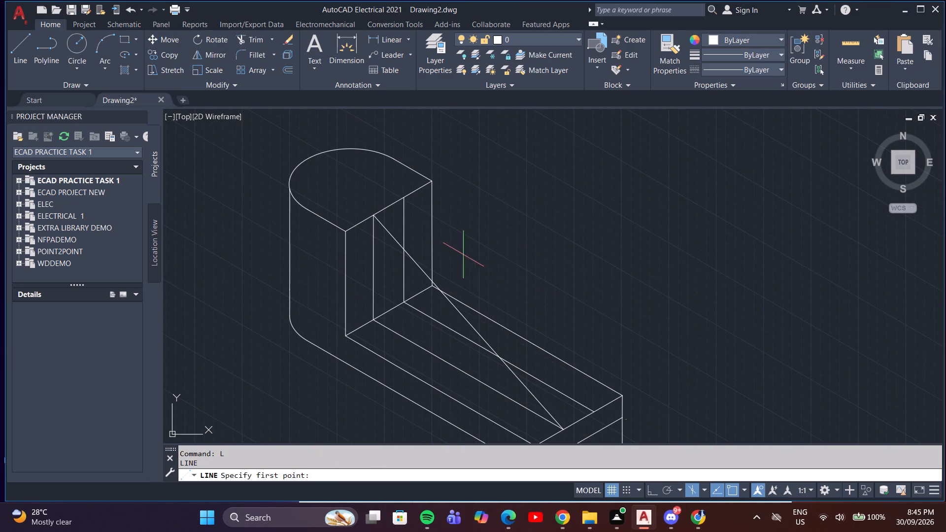
pyautogui.click(404, 199)
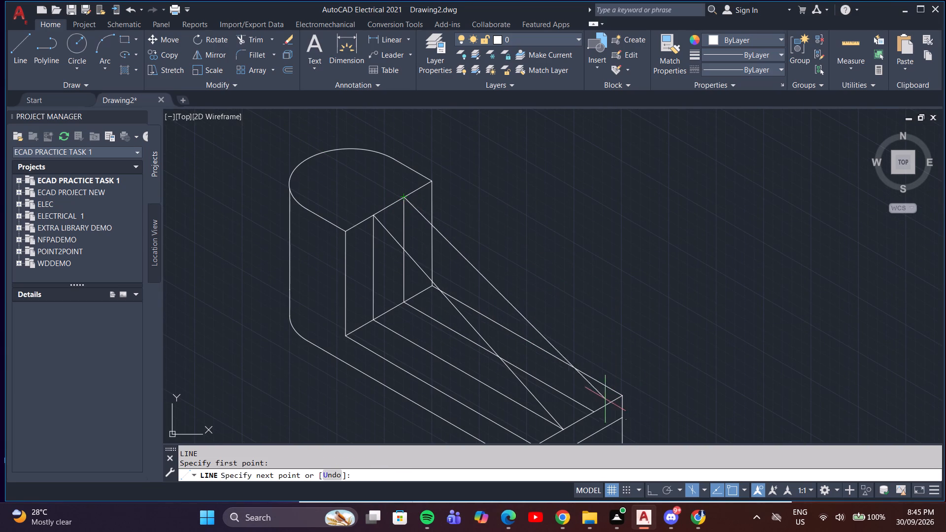
pyautogui.click(594, 410)
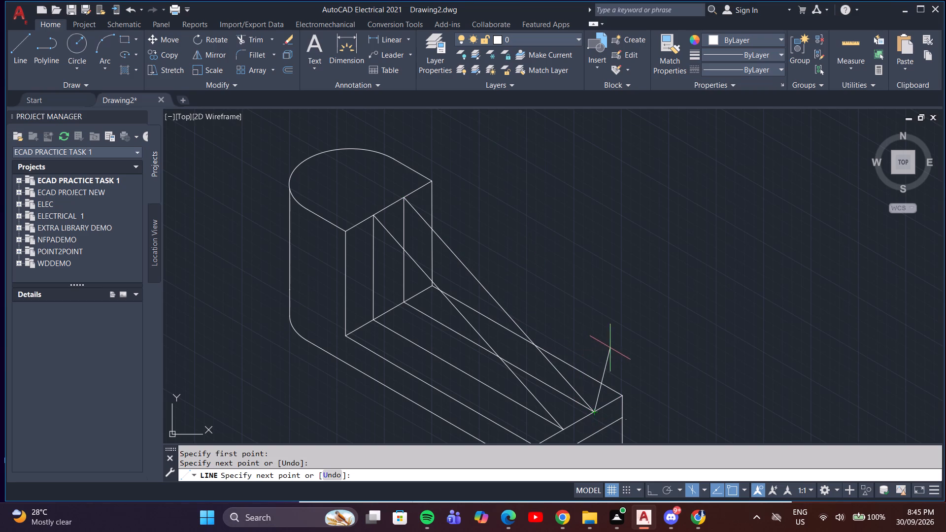
pyautogui.press('Escape')
# Trim the upright's lines hidden by the rib: the far vertical line, the foot edge beyond the near slot line, and its back vertical edge.
pyautogui.write('tr')
pyautogui.press('Return')
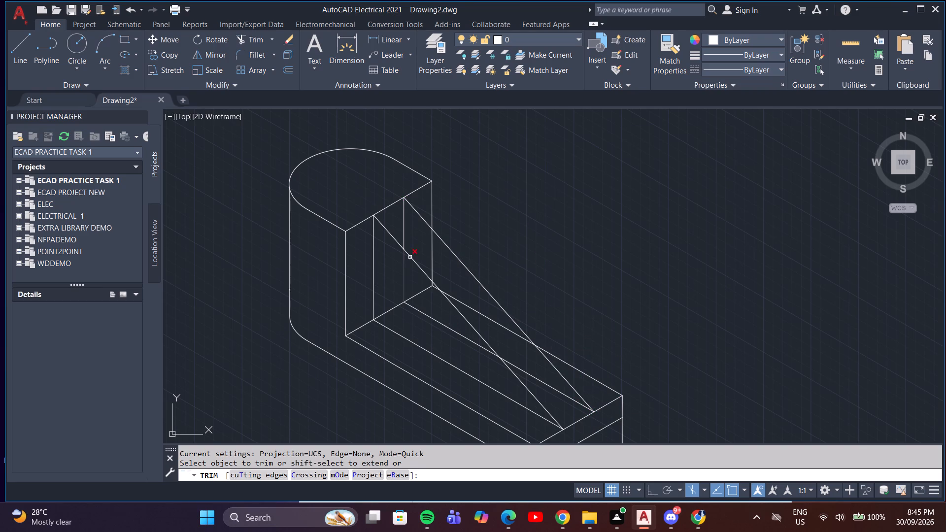
pyautogui.click(405, 235)
pyautogui.click(405, 283)
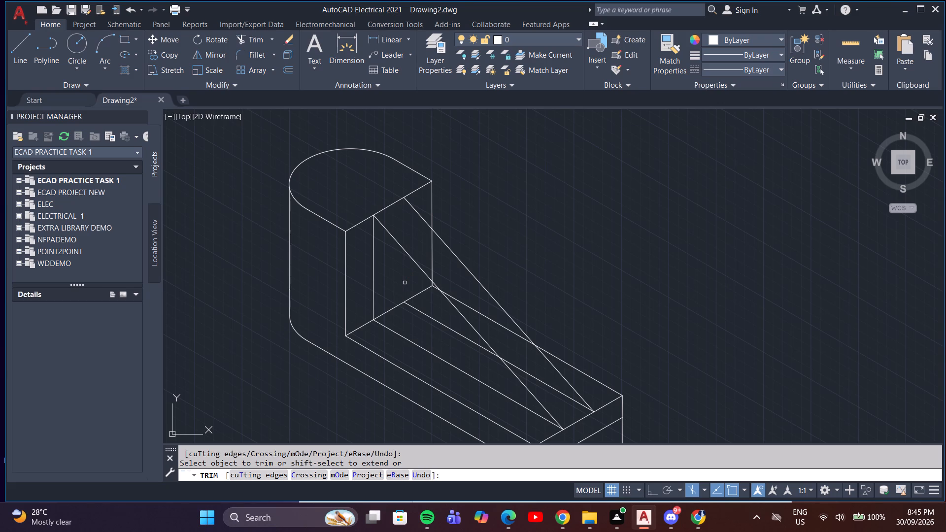
pyautogui.click(393, 311)
pyautogui.click(433, 258)
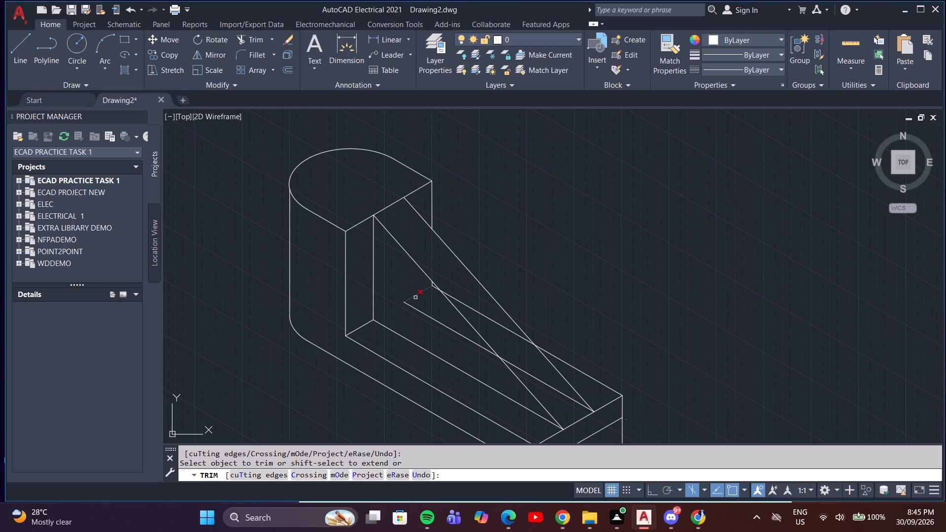
pyautogui.click(416, 294)
# Trim away the far slot line, the base's back top edge behind the rib, and the leftover stub of the upright's vertical edge.
pyautogui.click(414, 306)
pyautogui.scroll(4, 429, 299)
pyautogui.click(465, 223)
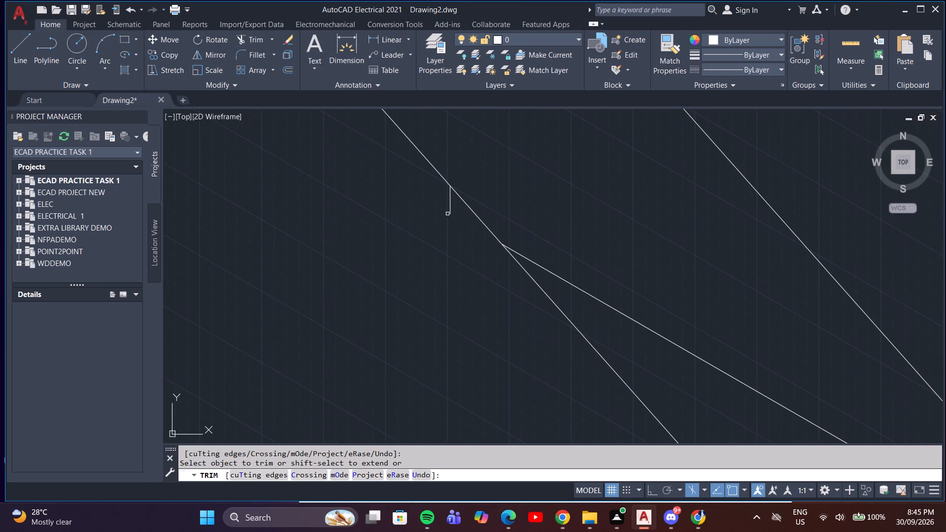
pyautogui.click(449, 211)
pyautogui.scroll(-3, 451, 238)
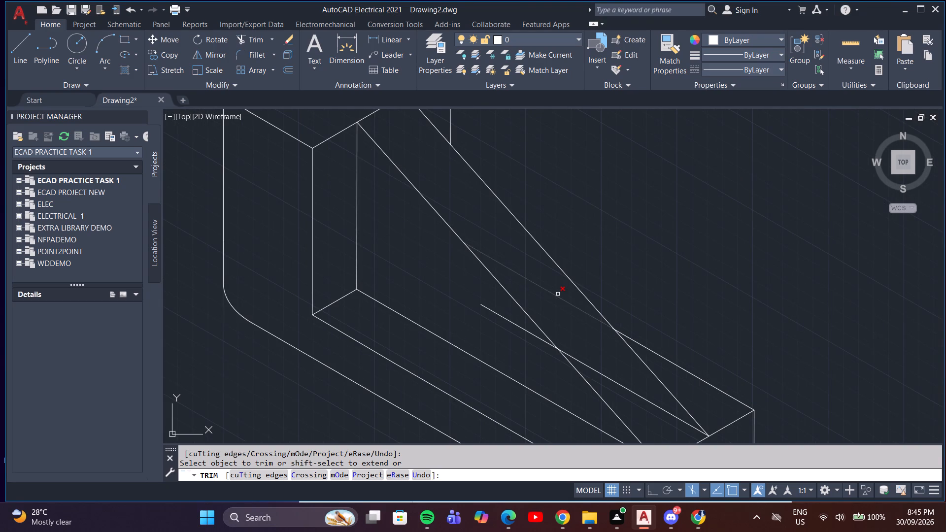
pyautogui.click(558, 295)
pyautogui.click(512, 325)
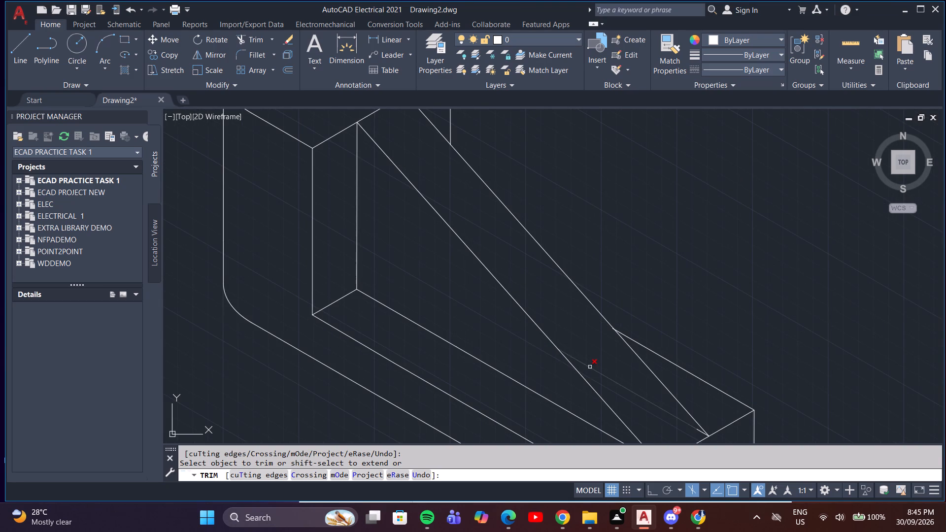
pyautogui.click(590, 367)
pyautogui.scroll(-5, 590, 365)
pyautogui.scroll(4, 626, 376)
pyautogui.scroll(4, 451, 353)
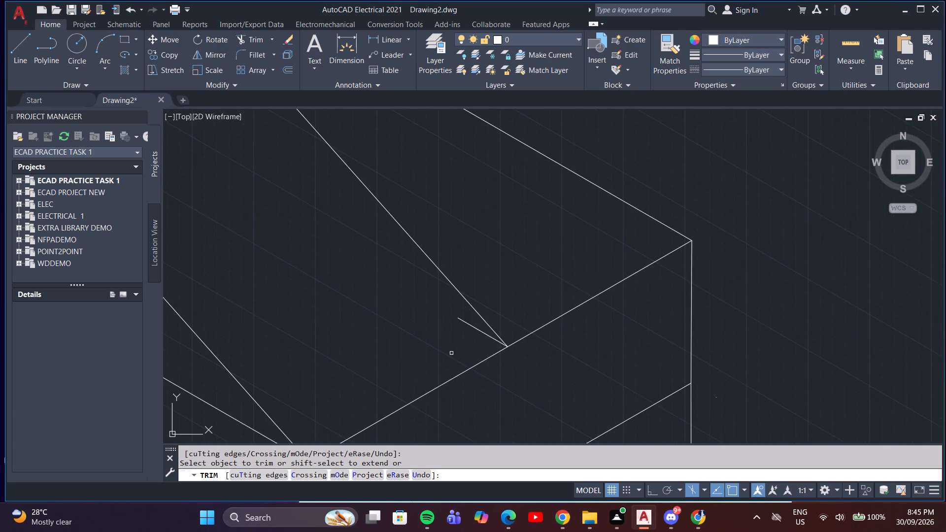
pyautogui.click(476, 328)
pyautogui.scroll(-4, 476, 336)
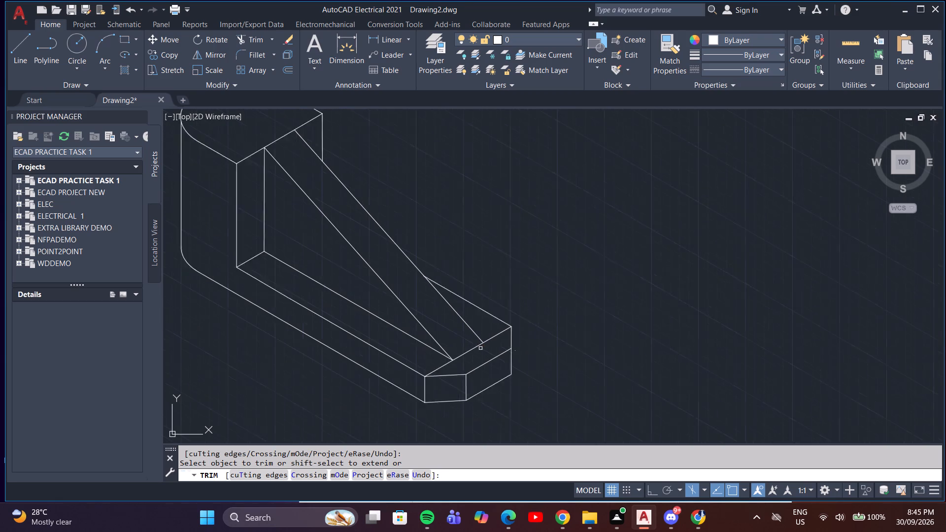
pyautogui.scroll(-1, 480, 348)
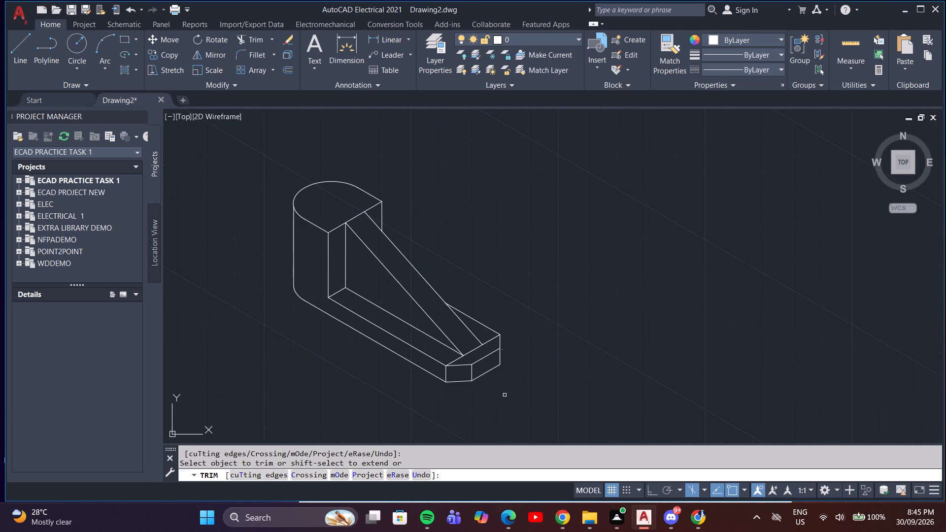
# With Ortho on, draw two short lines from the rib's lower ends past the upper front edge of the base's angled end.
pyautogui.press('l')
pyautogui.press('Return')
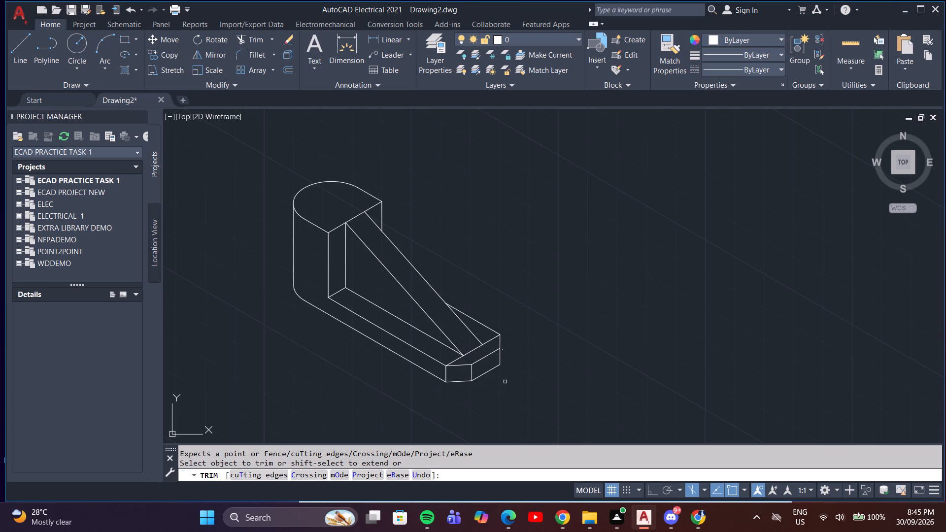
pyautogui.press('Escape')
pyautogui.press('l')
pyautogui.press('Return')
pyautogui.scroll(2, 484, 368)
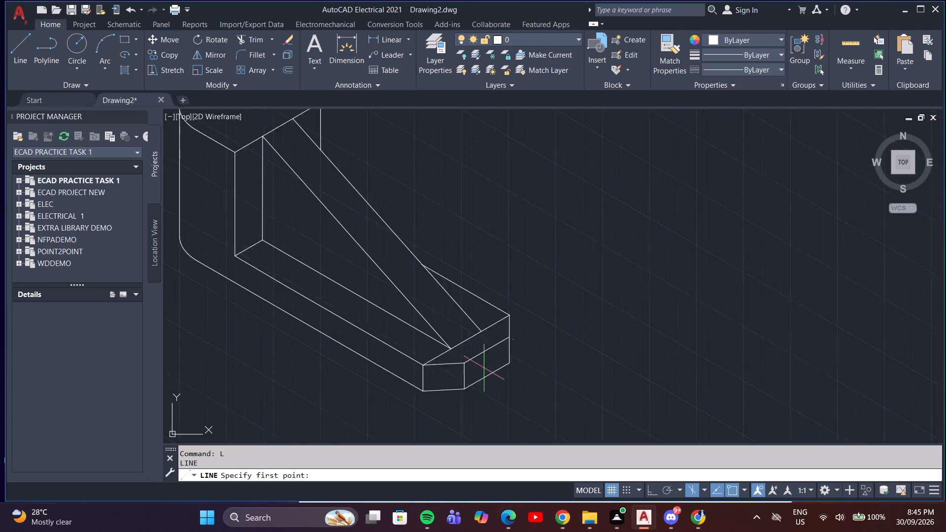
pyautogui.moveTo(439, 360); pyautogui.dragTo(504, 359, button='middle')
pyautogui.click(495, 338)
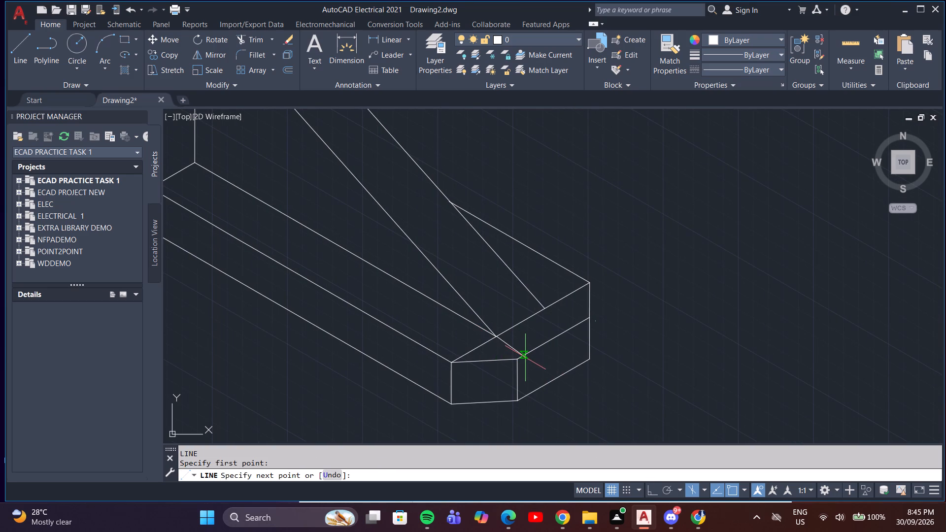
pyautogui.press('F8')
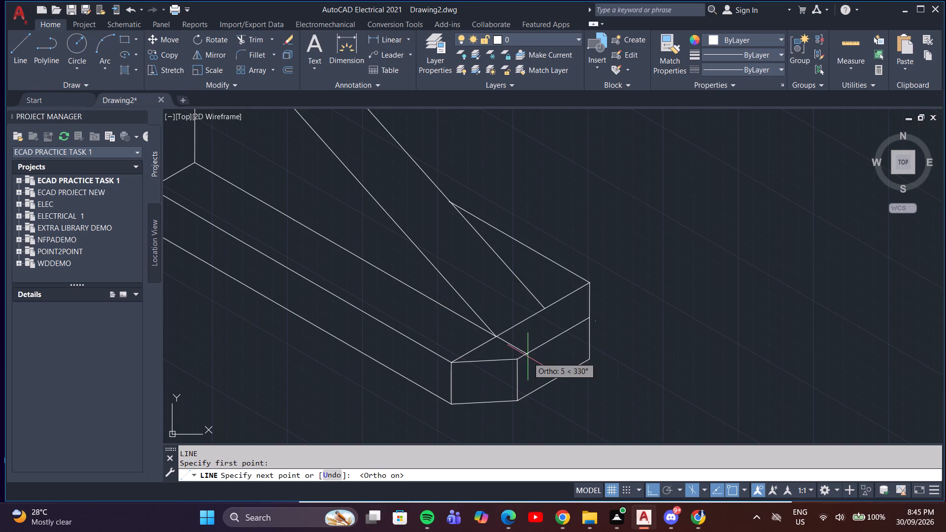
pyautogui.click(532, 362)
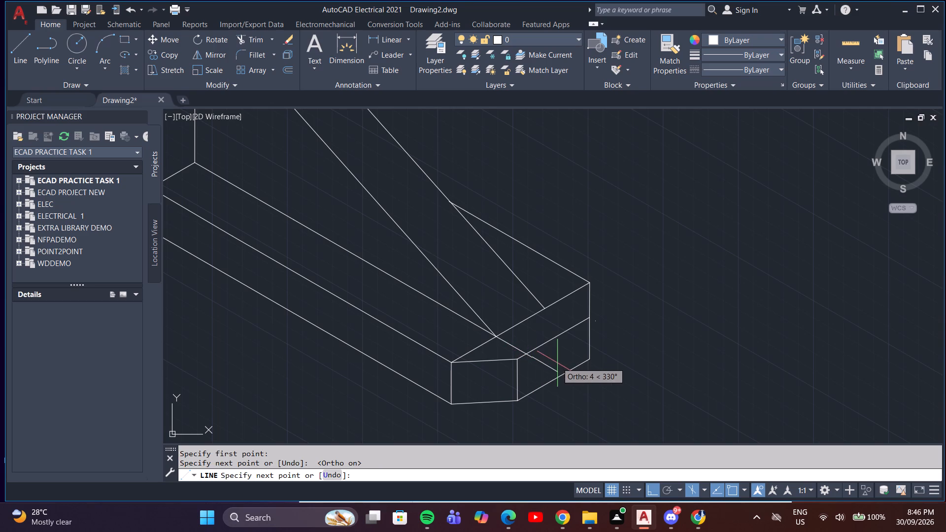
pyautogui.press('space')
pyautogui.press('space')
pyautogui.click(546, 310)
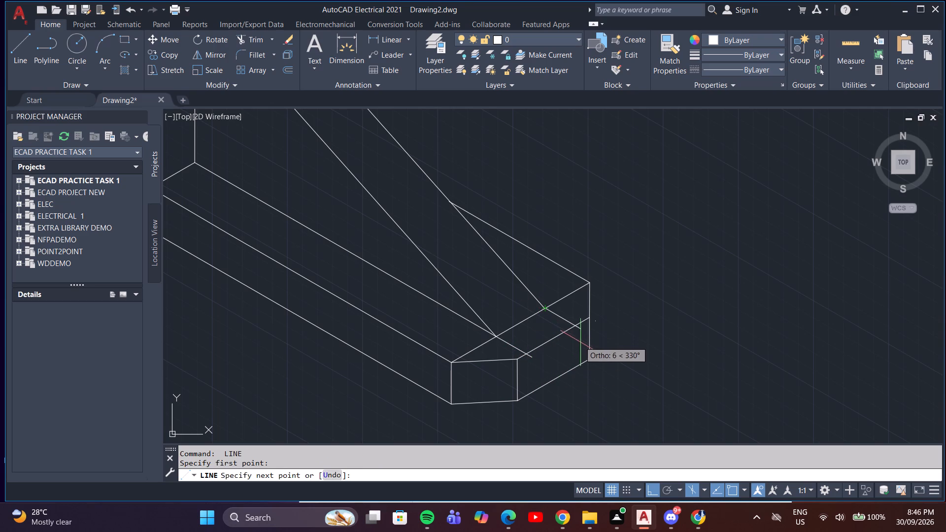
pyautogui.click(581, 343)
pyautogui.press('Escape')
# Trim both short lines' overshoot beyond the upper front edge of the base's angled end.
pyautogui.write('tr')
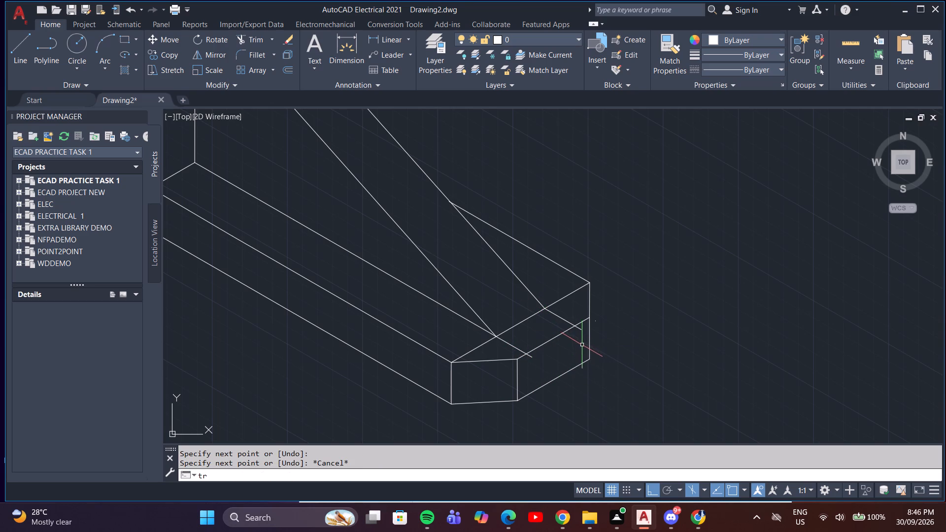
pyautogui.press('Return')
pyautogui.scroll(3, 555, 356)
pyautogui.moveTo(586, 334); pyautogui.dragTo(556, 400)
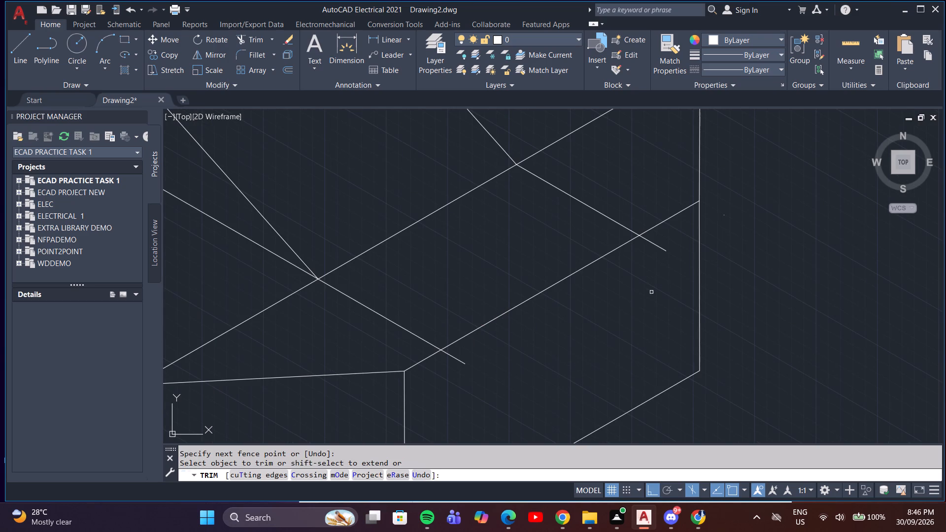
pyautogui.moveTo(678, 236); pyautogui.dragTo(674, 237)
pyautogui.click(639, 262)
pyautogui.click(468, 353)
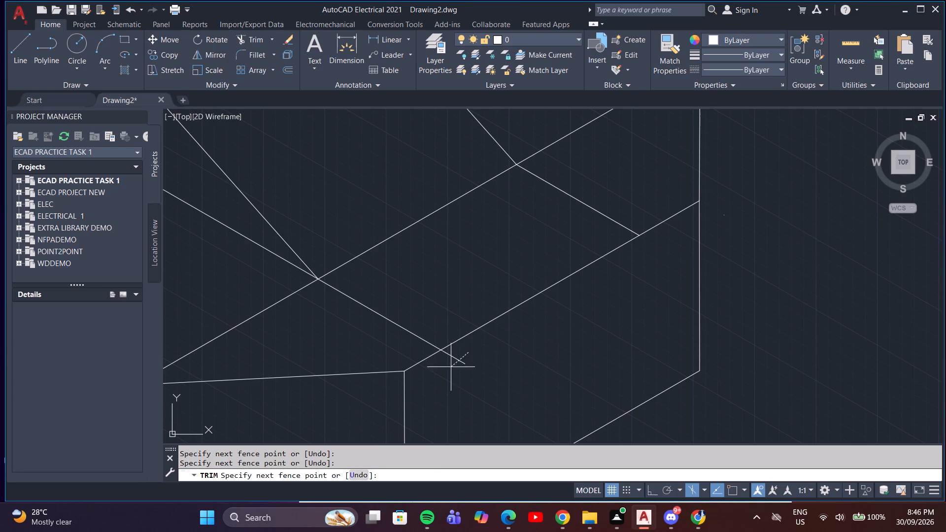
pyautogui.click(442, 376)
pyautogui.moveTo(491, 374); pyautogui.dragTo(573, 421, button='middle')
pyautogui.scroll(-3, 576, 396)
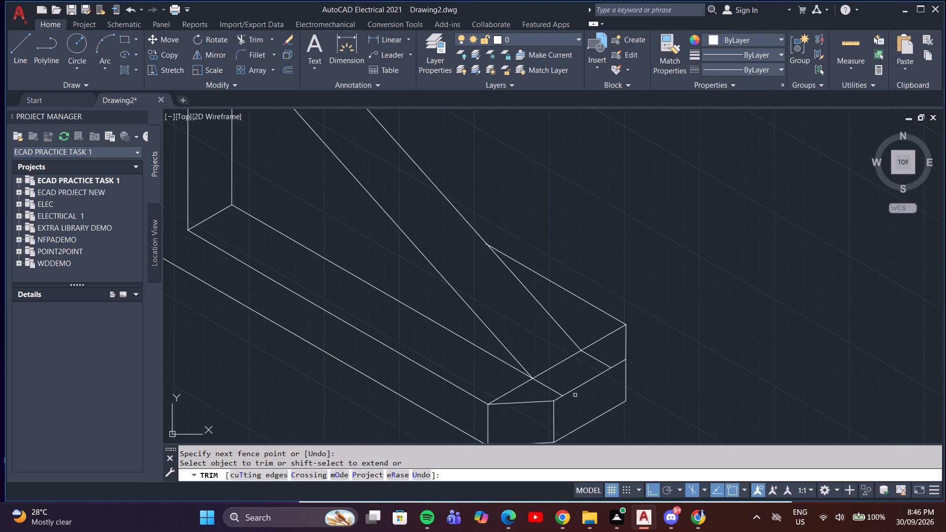
# Trim away both short lines at the rib's foot and the line across the base on either side of the rib.
pyautogui.click(538, 394)
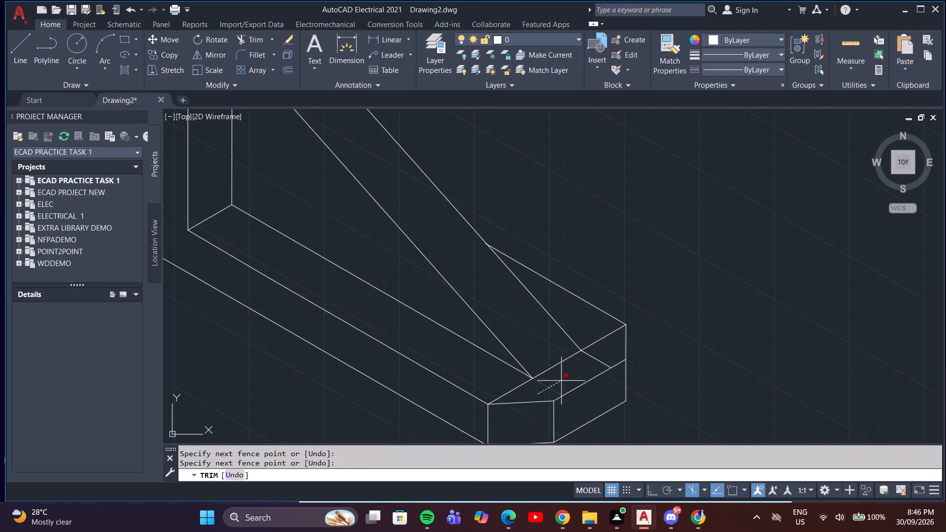
pyautogui.click(600, 363)
pyautogui.click(604, 348)
pyautogui.click(593, 333)
pyautogui.click(596, 345)
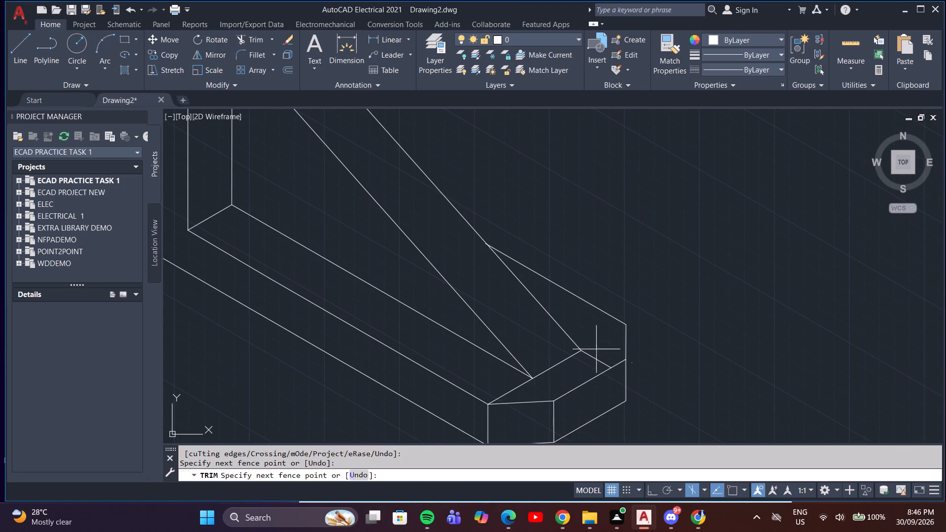
pyautogui.click(584, 366)
pyautogui.click(524, 390)
pyautogui.click(515, 384)
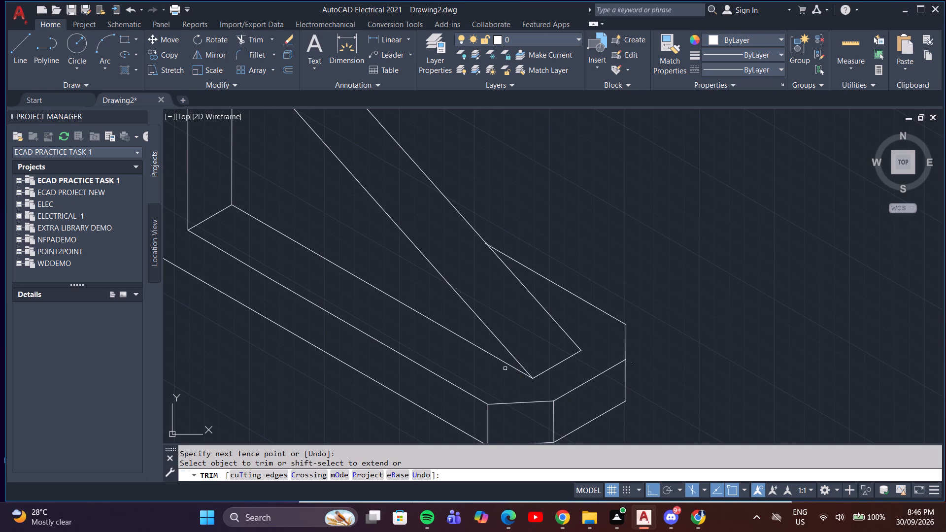
pyautogui.scroll(-2, 498, 377)
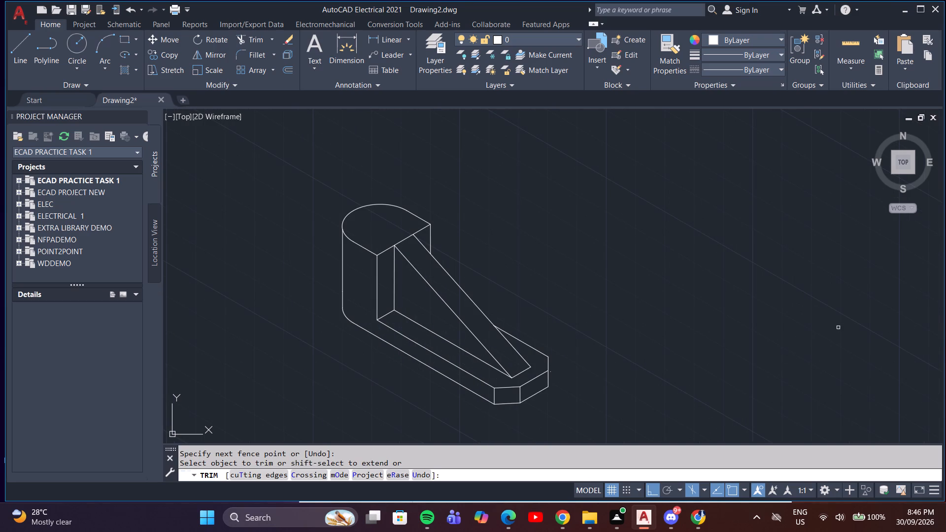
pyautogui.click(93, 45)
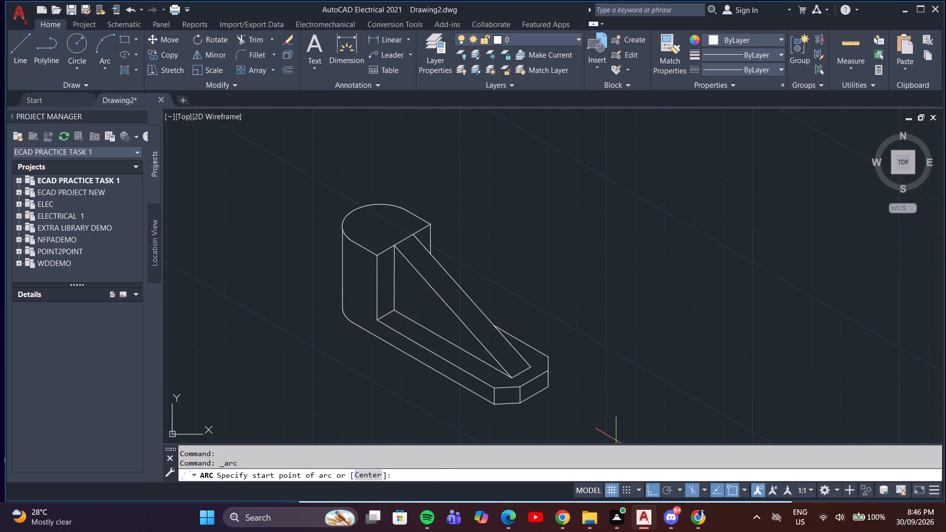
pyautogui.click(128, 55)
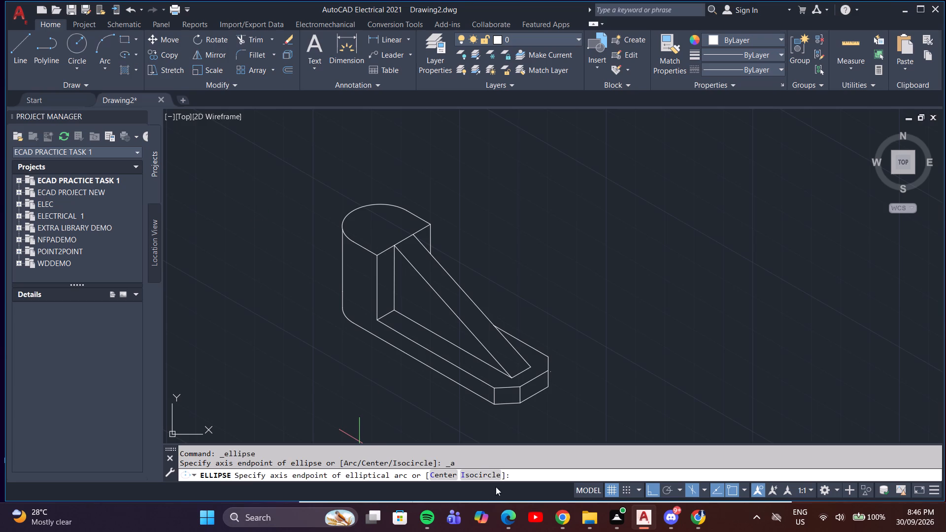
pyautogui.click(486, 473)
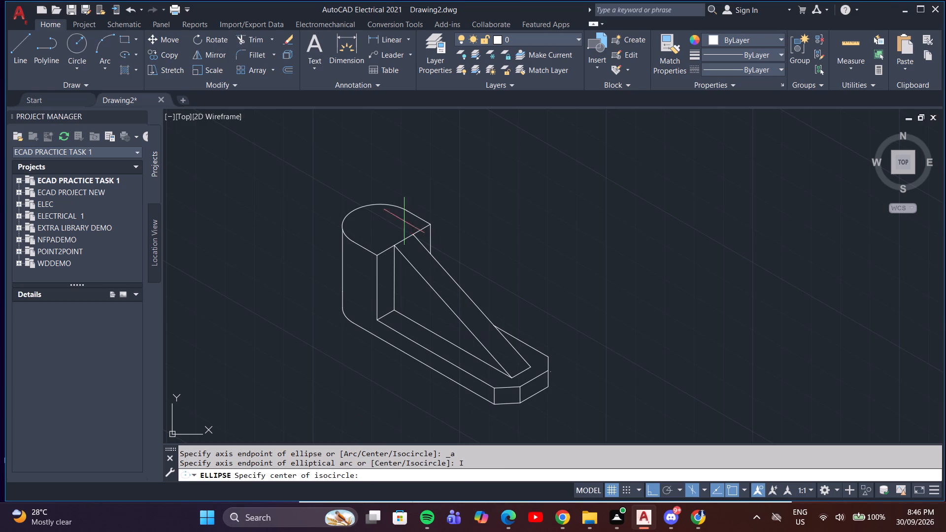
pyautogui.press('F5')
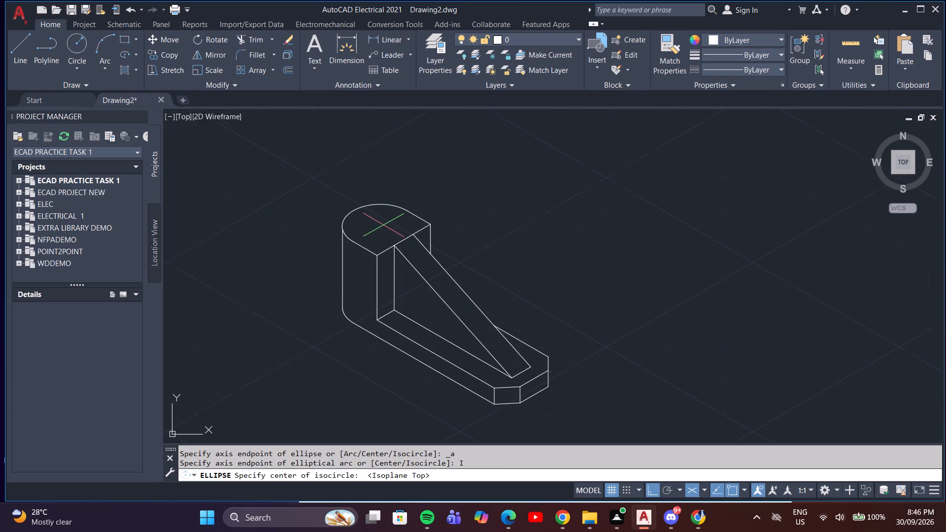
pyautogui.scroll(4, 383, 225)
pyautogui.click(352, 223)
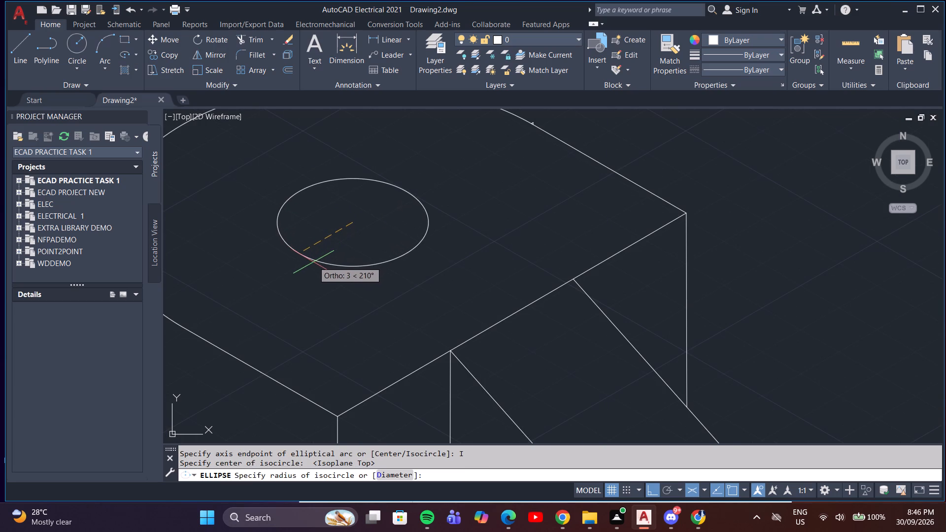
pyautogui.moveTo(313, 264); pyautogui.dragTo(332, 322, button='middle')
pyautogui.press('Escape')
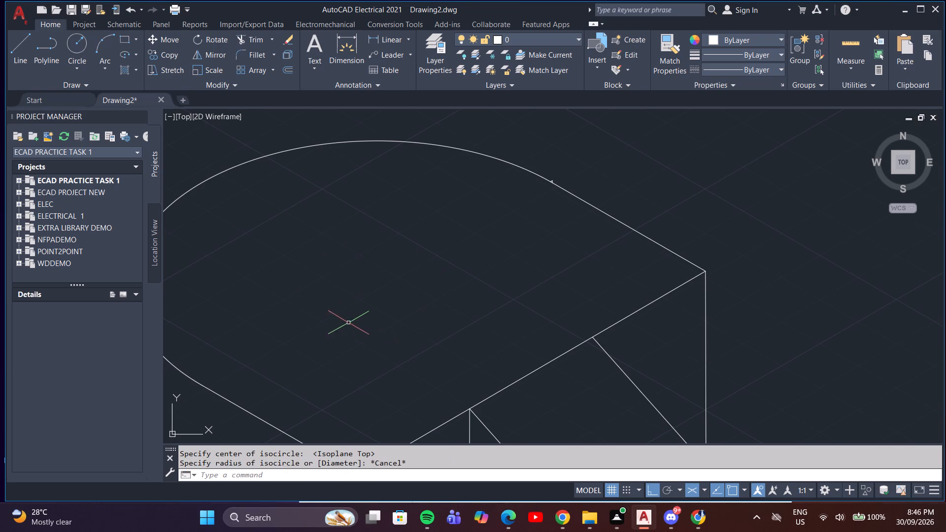
# Draw a construction line from the midpoint of the upright's straight top edge inward, parallel to the top face's sides.
pyautogui.press('l')
pyautogui.press('Return')
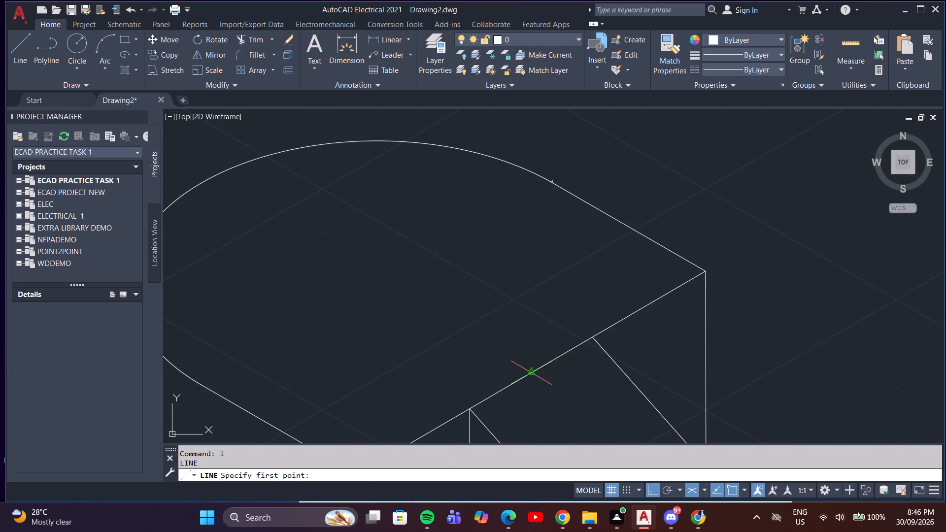
pyautogui.click(533, 373)
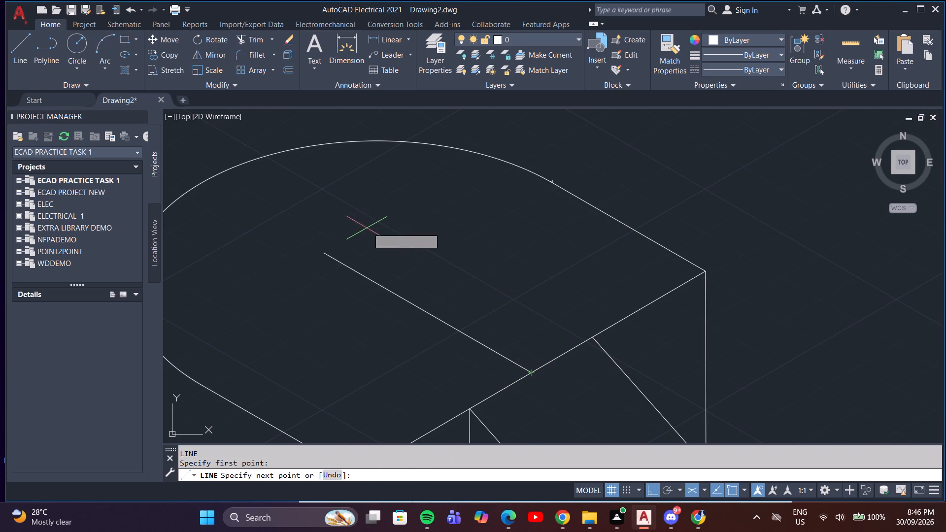
pyautogui.click(372, 280)
pyautogui.press('Escape')
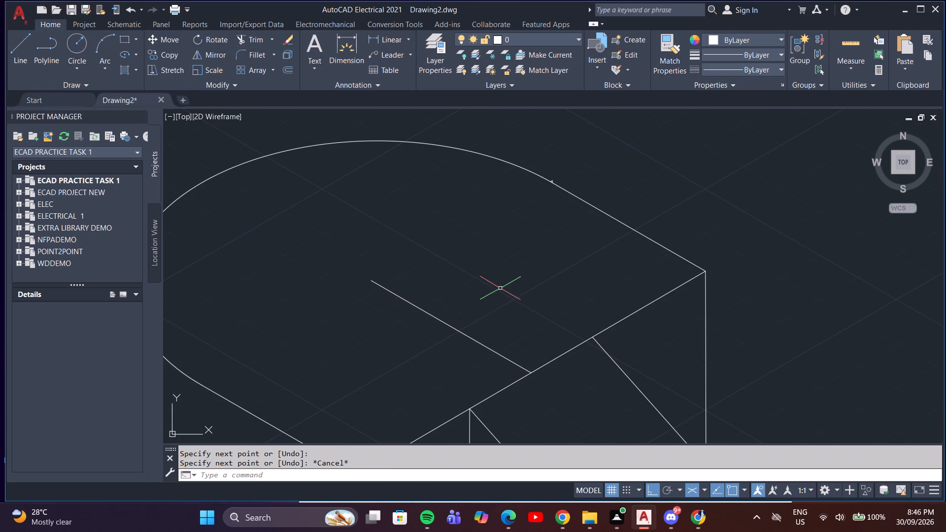
# Draw a construction line across the upright's top face between the two ends of its rounded edge, crossing the first construction line.
pyautogui.moveTo(501, 282); pyautogui.dragTo(669, 239, button='middle')
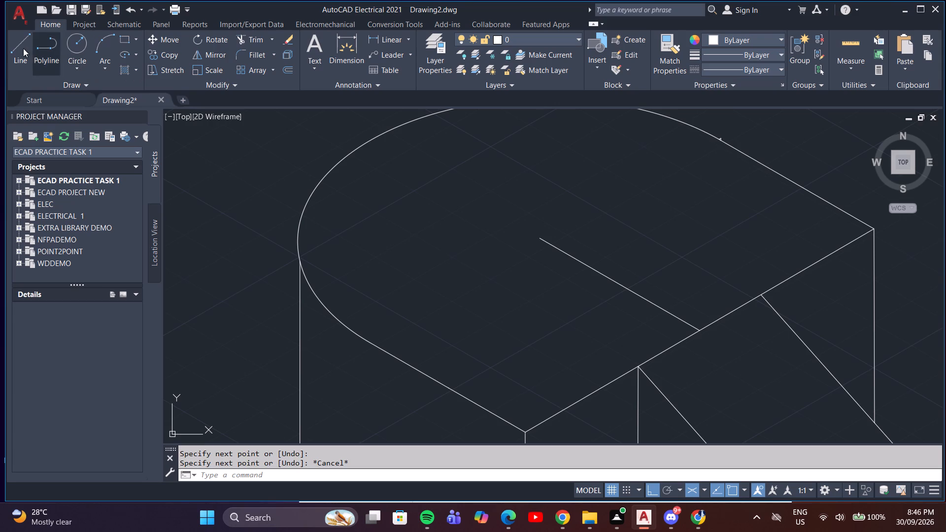
pyautogui.click(18, 48)
pyautogui.click(719, 139)
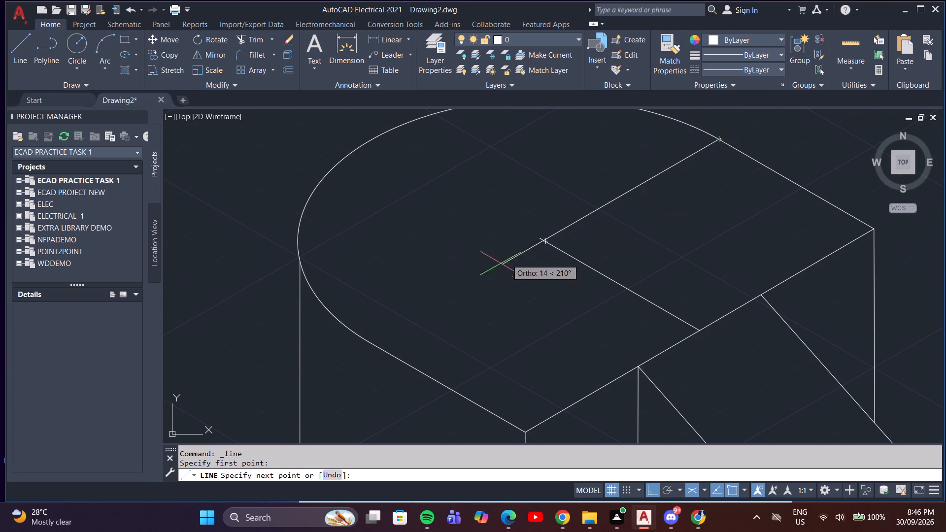
pyautogui.click(372, 342)
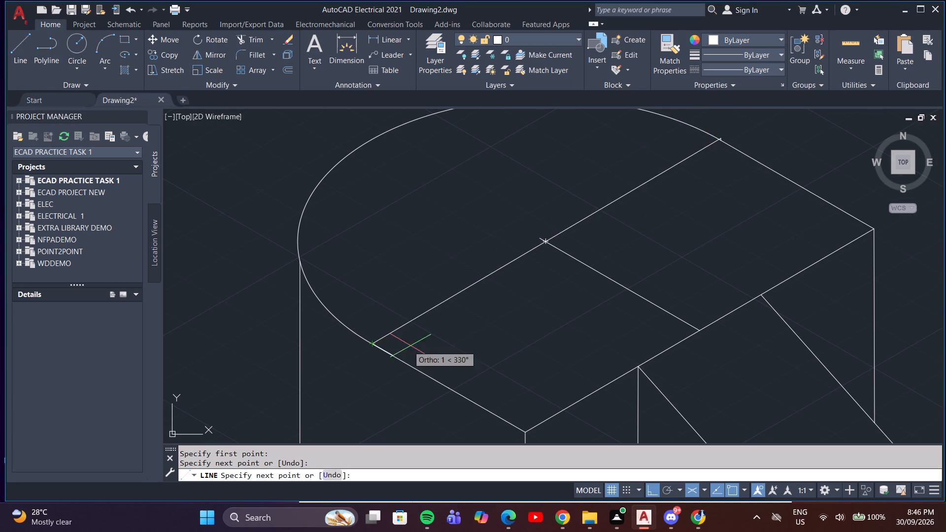
pyautogui.press('Escape')
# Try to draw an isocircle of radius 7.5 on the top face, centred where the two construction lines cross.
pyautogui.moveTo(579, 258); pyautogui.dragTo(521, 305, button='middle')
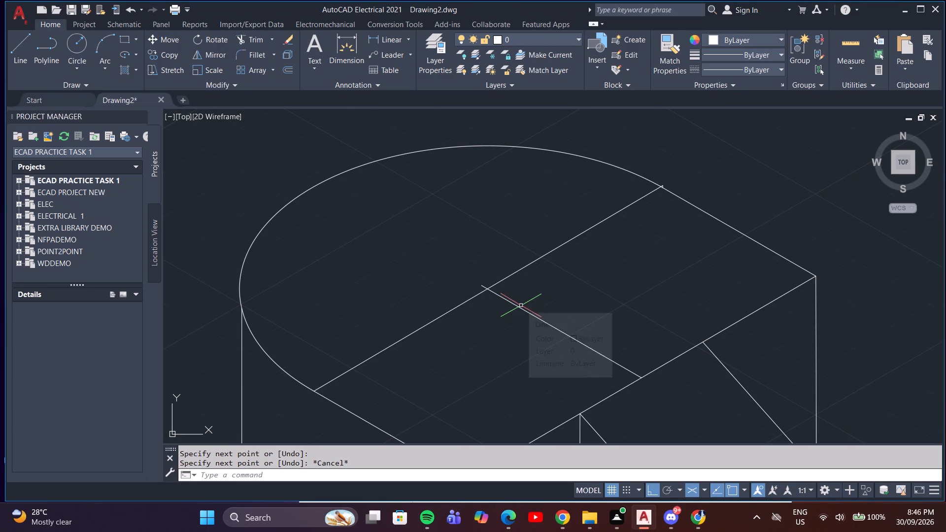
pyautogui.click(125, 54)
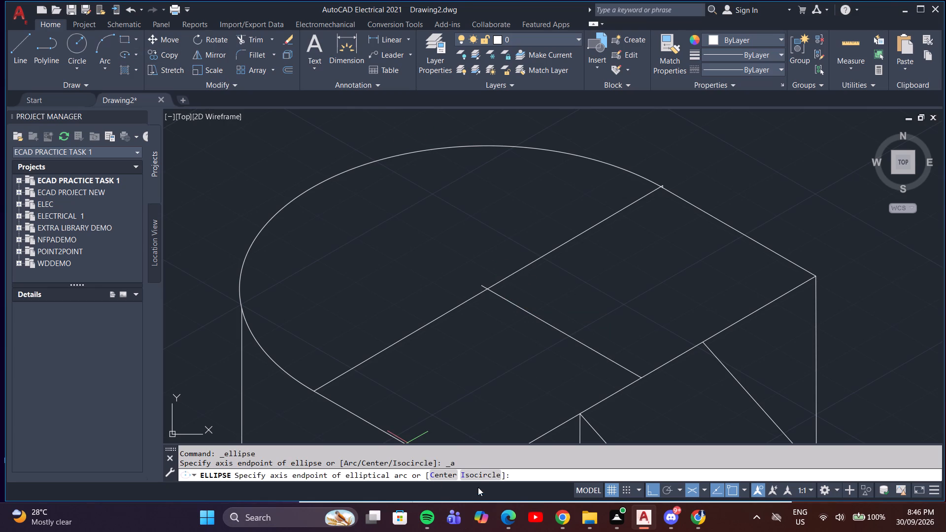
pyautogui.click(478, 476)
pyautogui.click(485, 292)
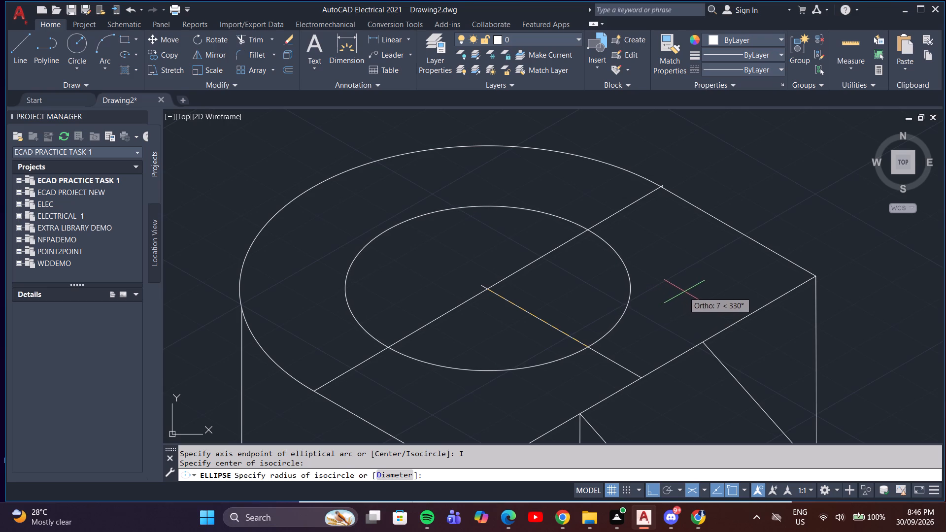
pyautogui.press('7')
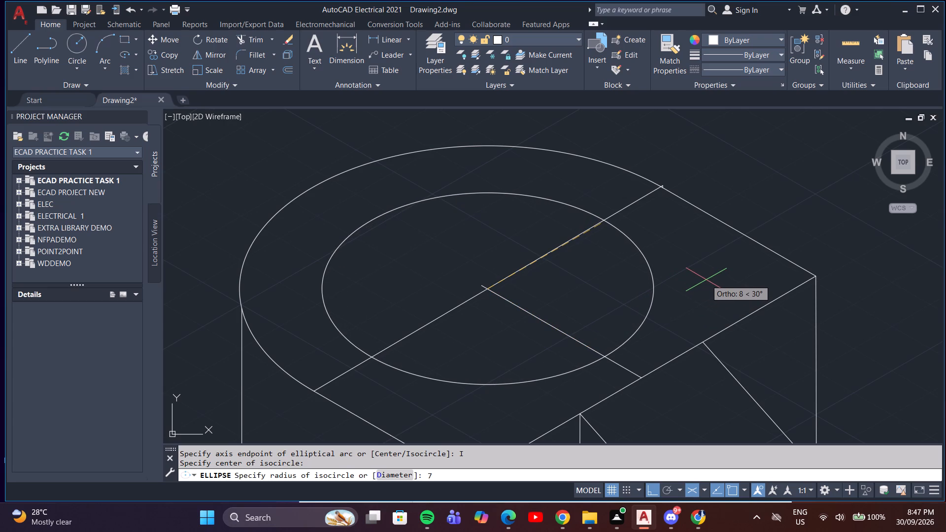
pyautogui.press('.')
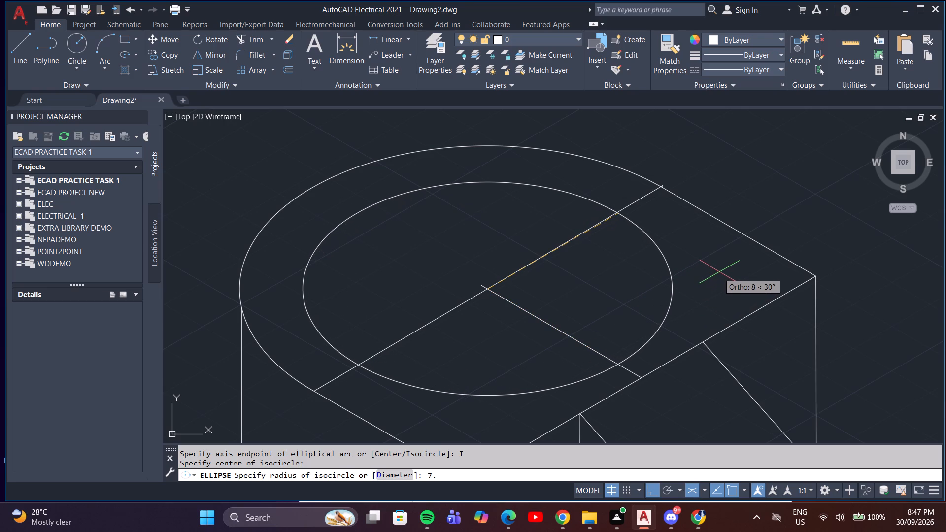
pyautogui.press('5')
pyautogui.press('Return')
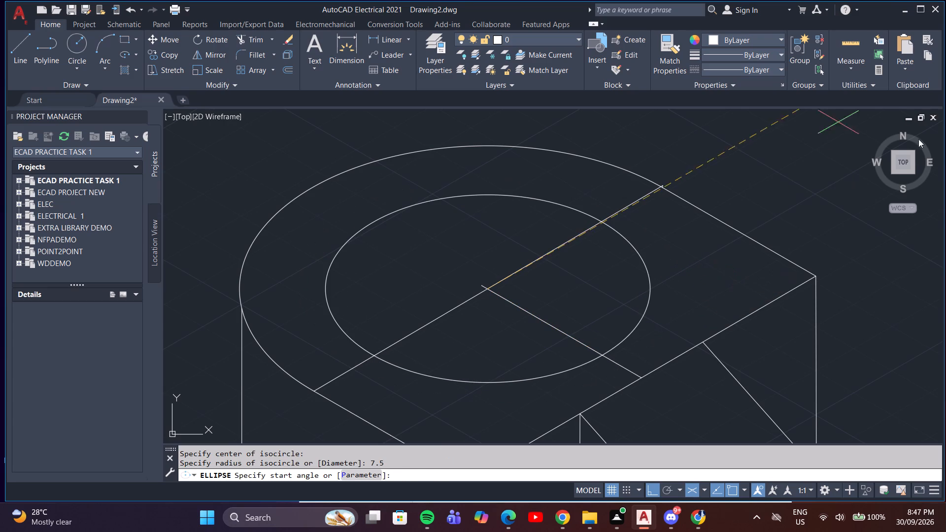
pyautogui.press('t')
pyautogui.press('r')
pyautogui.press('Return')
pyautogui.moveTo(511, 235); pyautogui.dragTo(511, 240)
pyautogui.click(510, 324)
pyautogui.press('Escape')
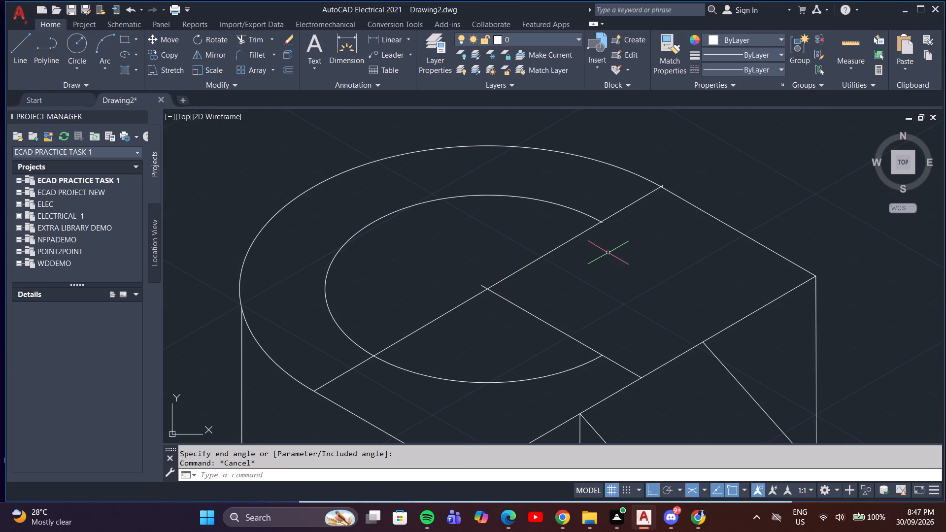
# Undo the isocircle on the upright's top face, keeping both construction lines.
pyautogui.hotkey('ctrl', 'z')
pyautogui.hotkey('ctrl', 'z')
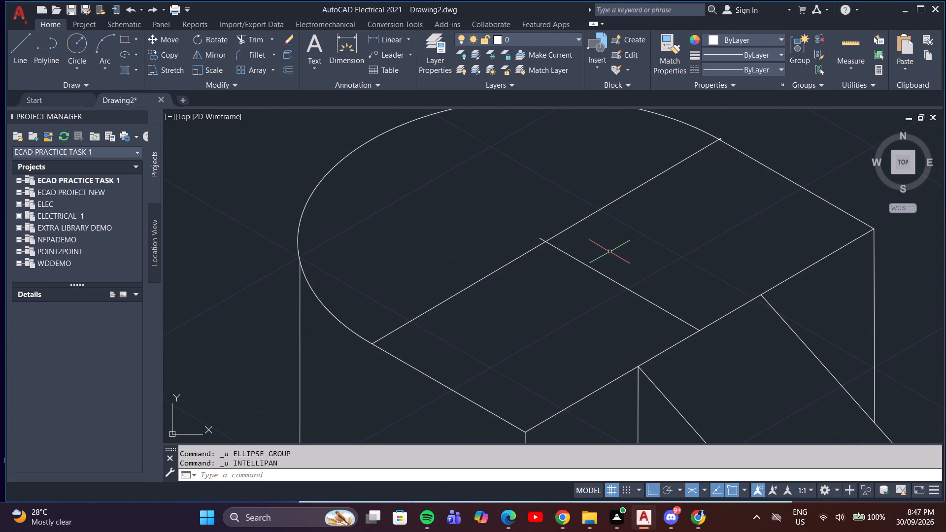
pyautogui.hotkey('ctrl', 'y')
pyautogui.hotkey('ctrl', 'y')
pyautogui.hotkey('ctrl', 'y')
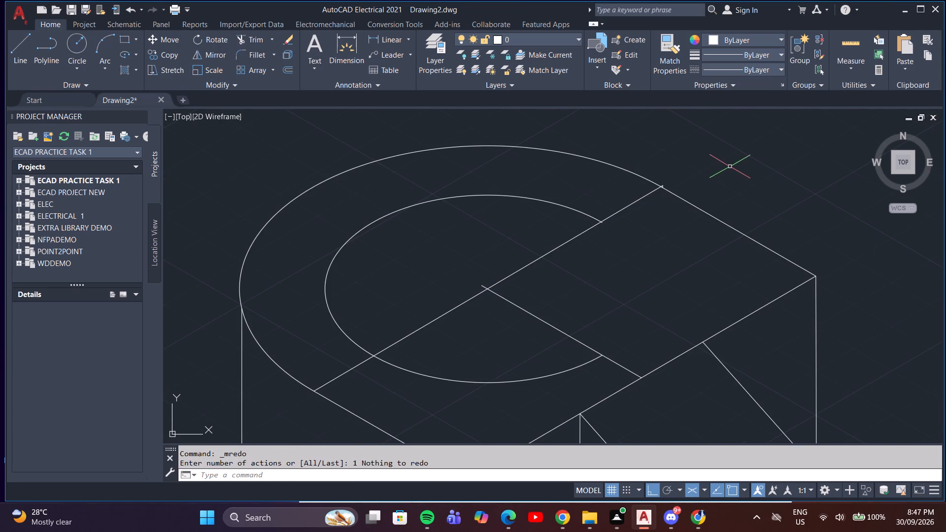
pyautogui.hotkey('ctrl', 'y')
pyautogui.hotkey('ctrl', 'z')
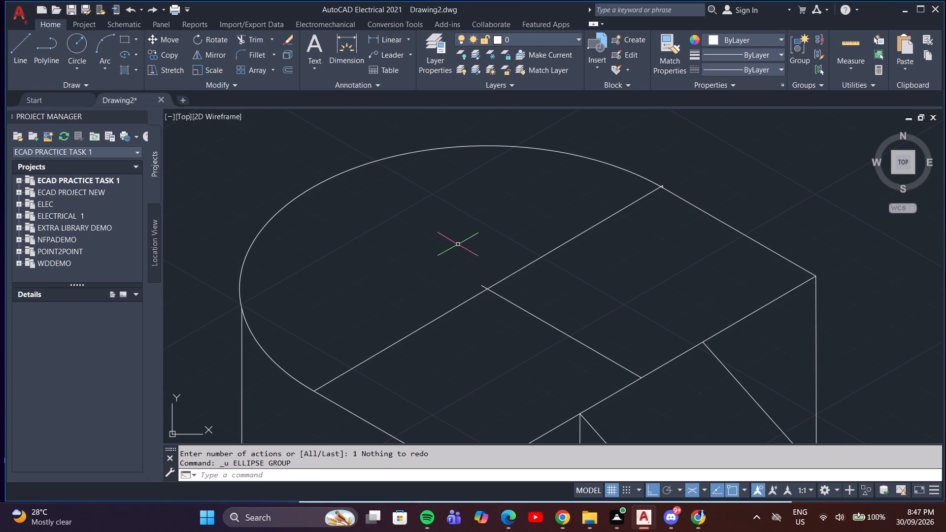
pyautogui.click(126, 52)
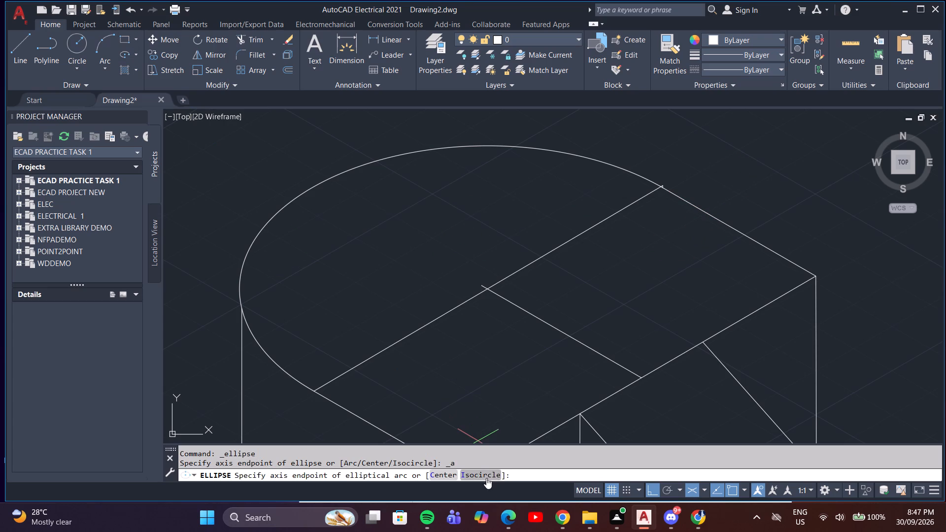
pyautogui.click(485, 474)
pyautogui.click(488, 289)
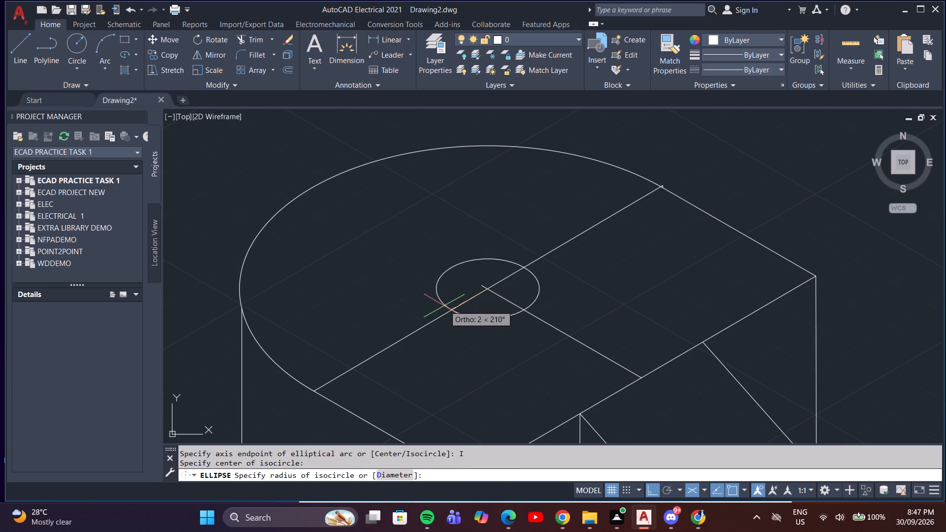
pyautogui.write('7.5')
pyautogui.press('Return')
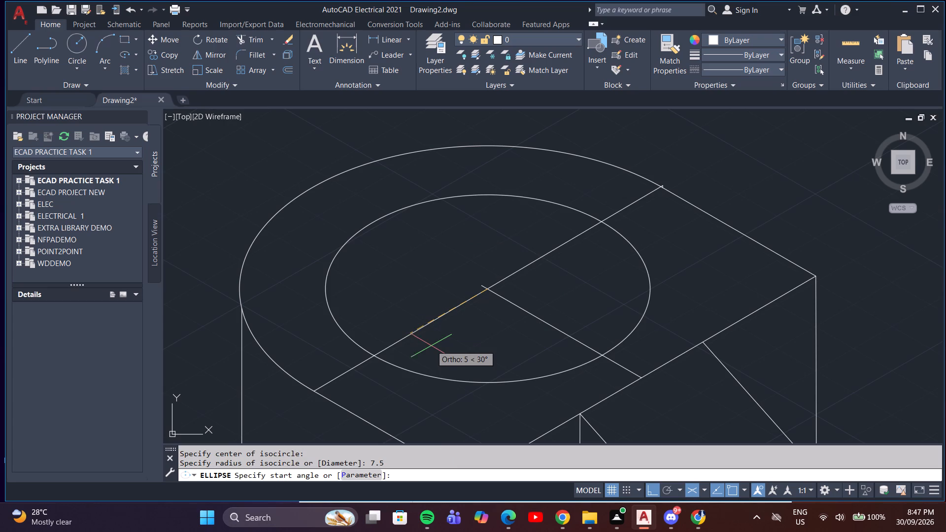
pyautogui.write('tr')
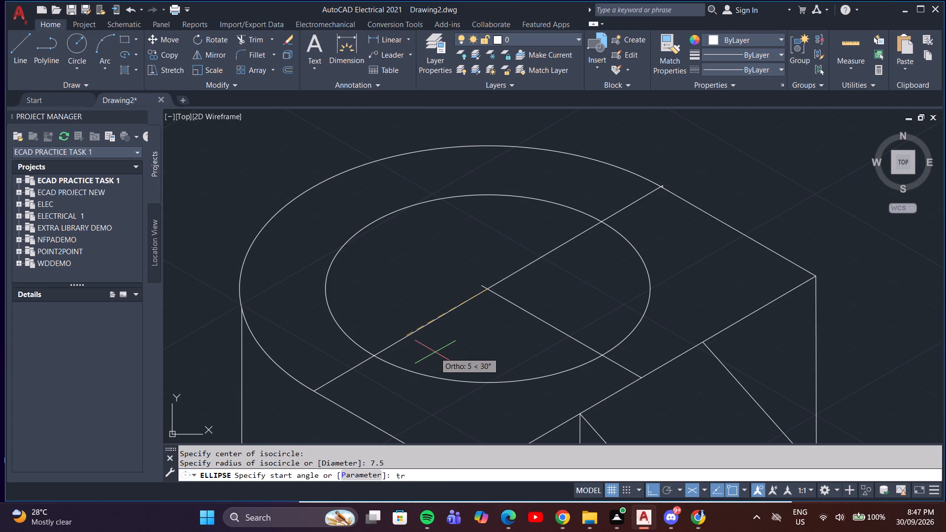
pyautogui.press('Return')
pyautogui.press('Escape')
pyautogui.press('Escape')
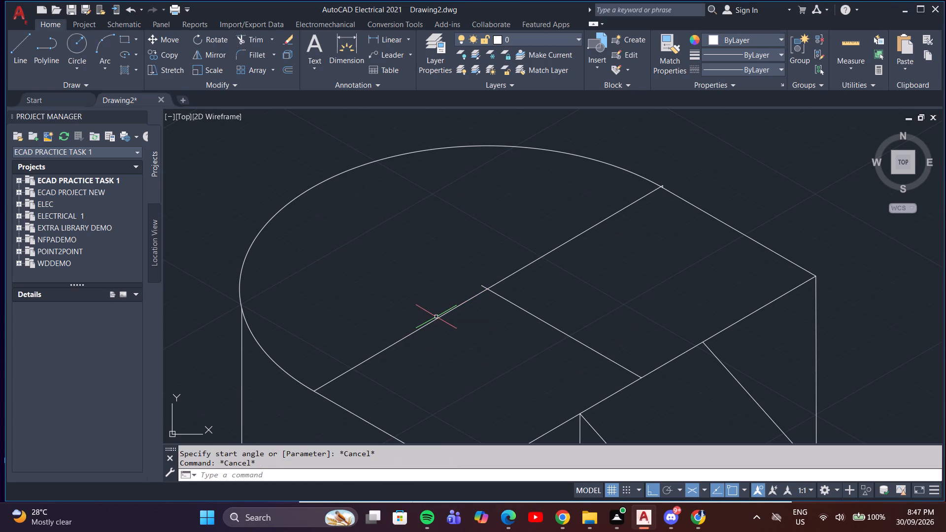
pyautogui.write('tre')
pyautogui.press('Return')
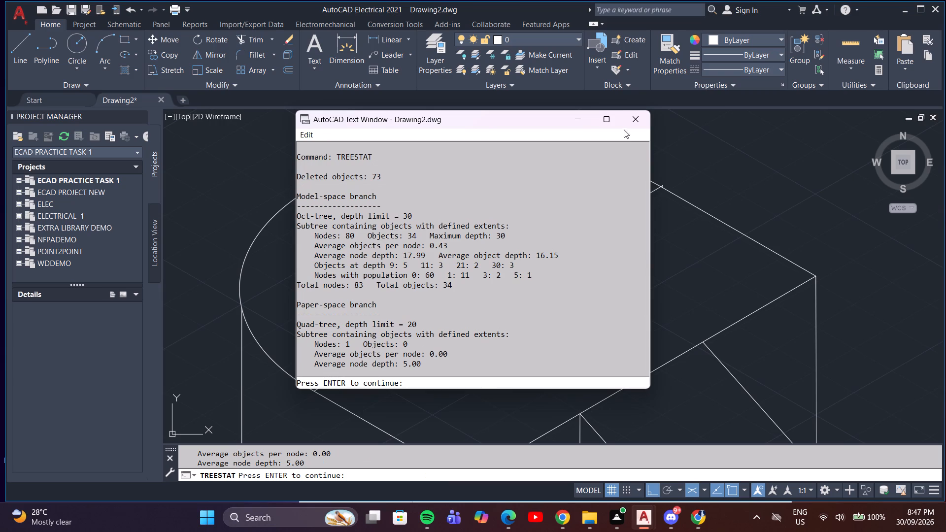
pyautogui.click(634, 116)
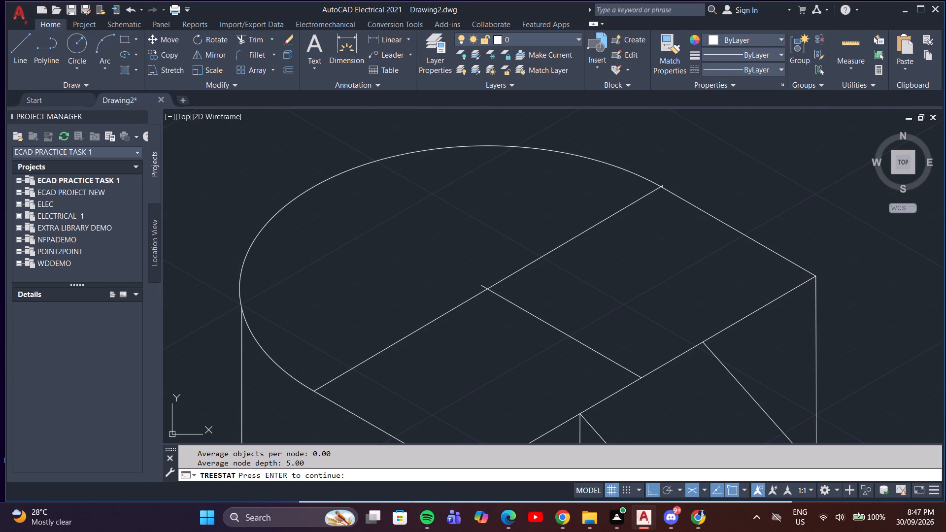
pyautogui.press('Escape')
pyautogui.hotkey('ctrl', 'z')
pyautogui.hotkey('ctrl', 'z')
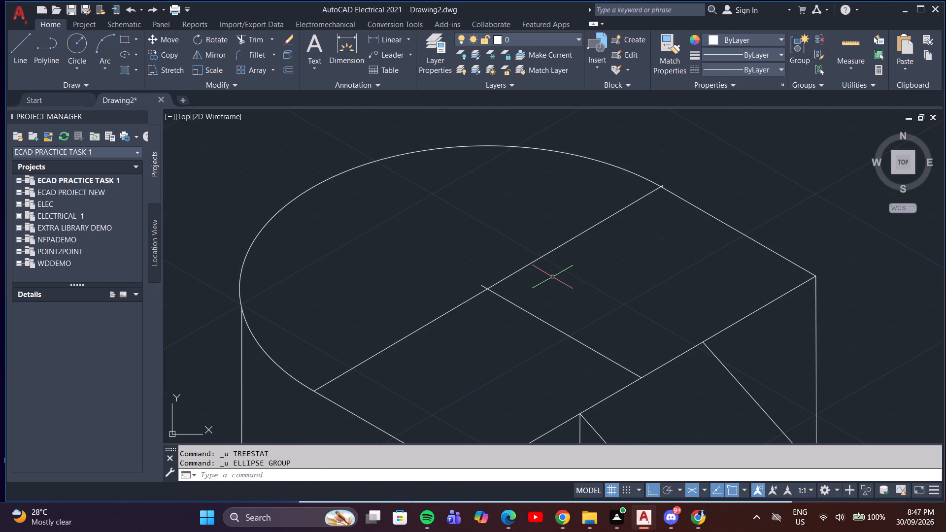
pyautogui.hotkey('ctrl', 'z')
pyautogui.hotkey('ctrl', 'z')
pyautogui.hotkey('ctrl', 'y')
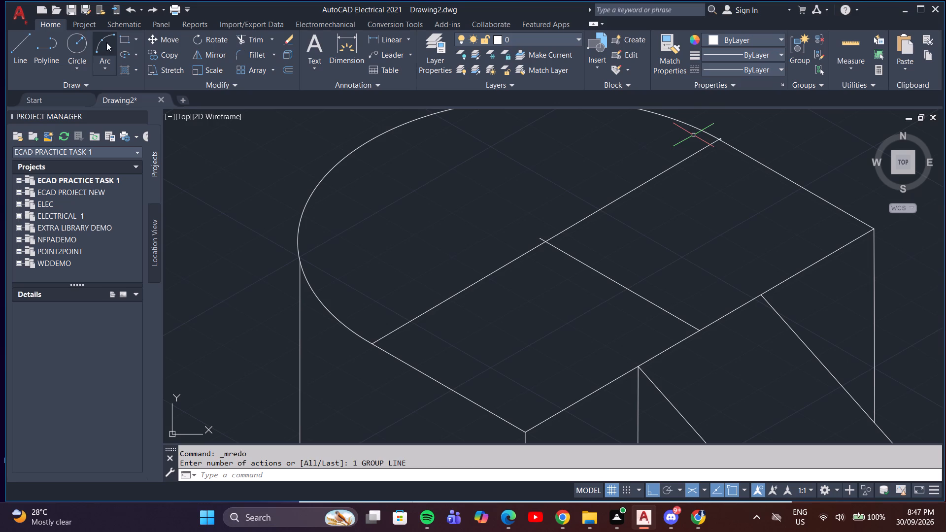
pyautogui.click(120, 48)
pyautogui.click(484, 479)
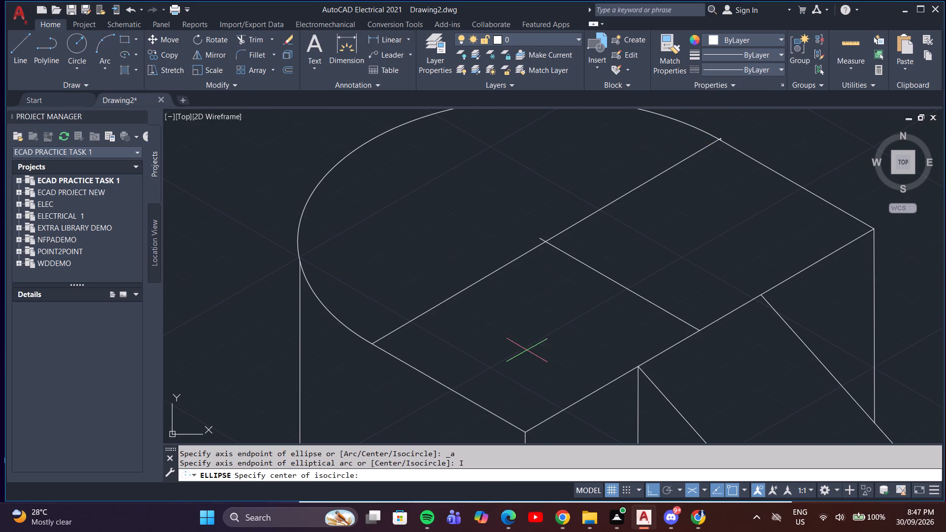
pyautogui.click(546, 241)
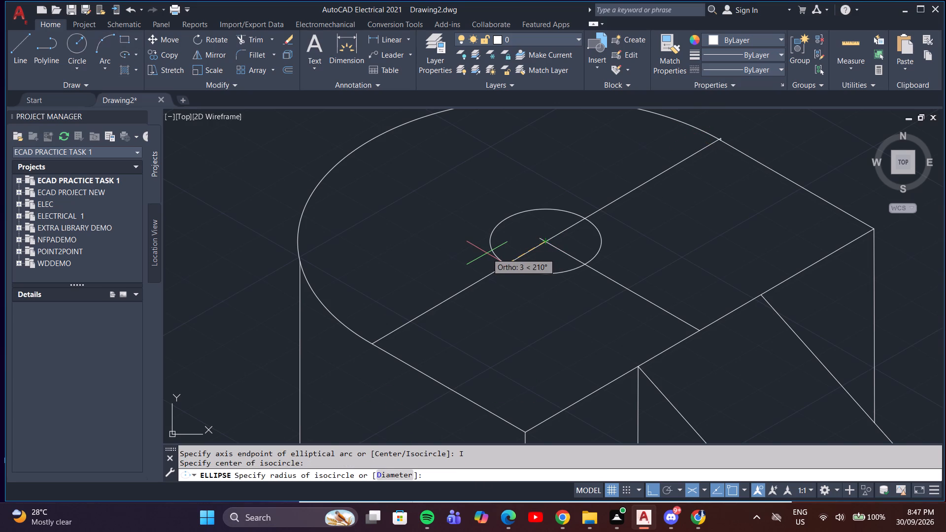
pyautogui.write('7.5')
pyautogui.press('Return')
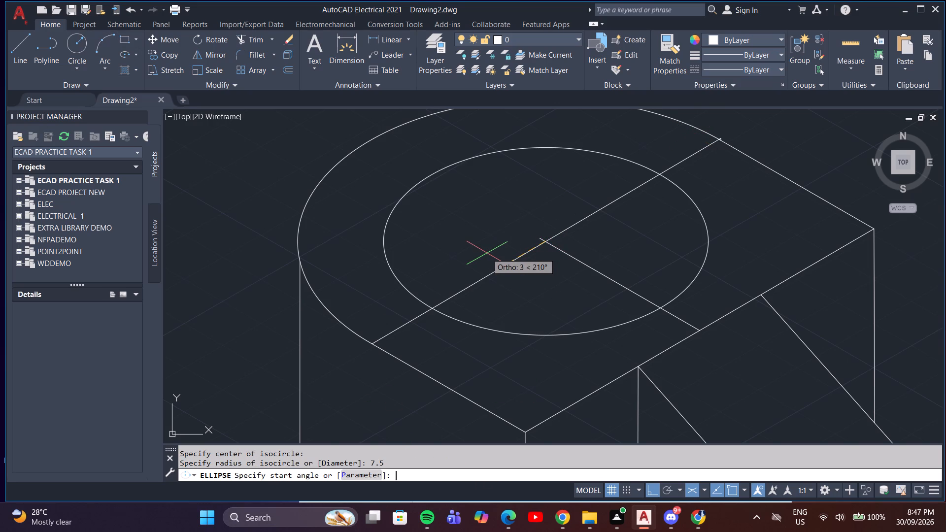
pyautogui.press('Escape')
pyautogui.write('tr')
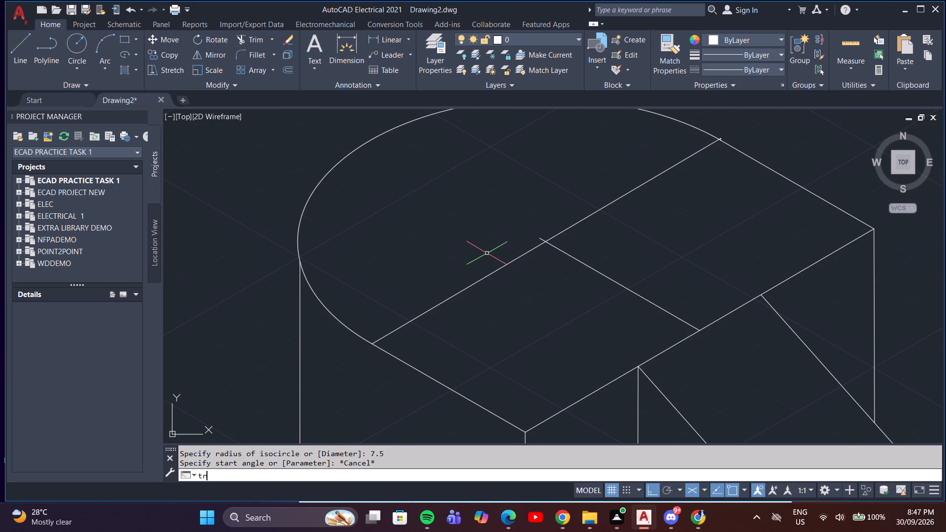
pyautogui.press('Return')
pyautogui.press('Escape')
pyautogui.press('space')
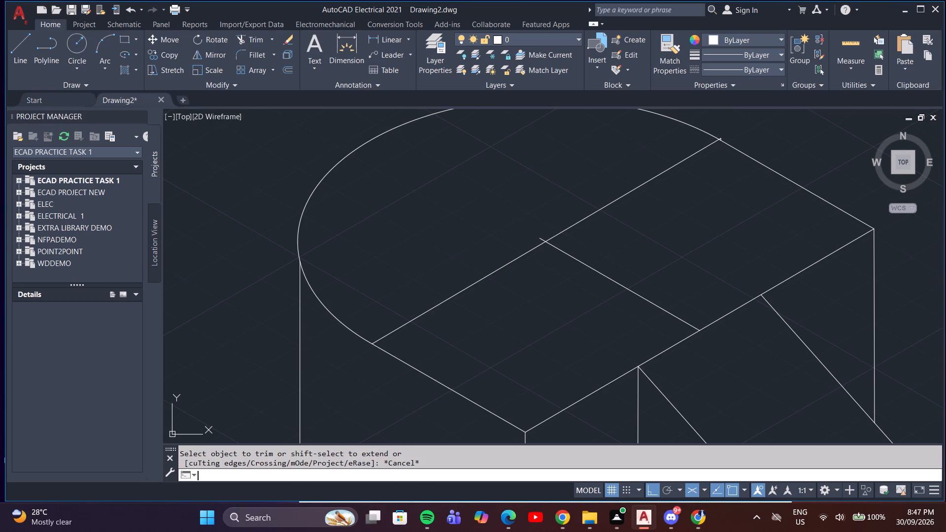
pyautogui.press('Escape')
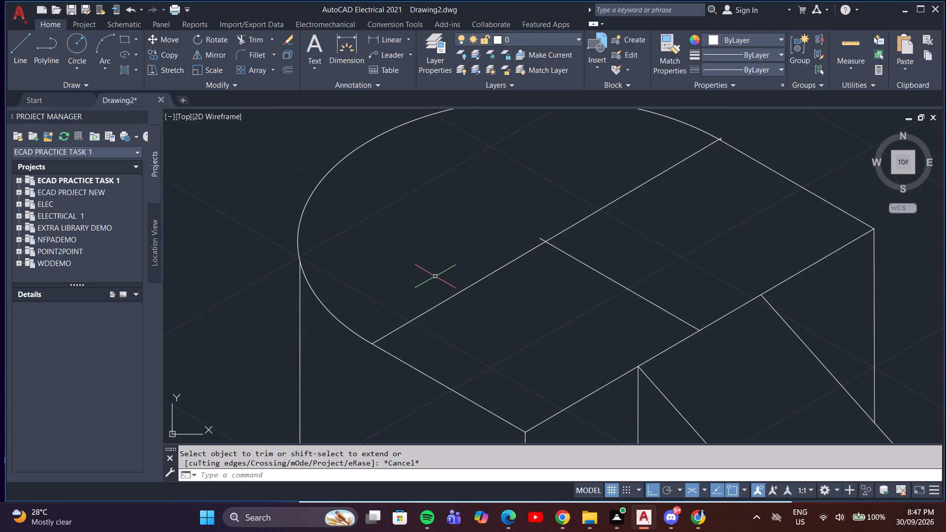
# Draw an isocircle of radius 7.5 on the upright's top face as a full elliptical arc, centred where the construction lines cross.
pyautogui.click(132, 53)
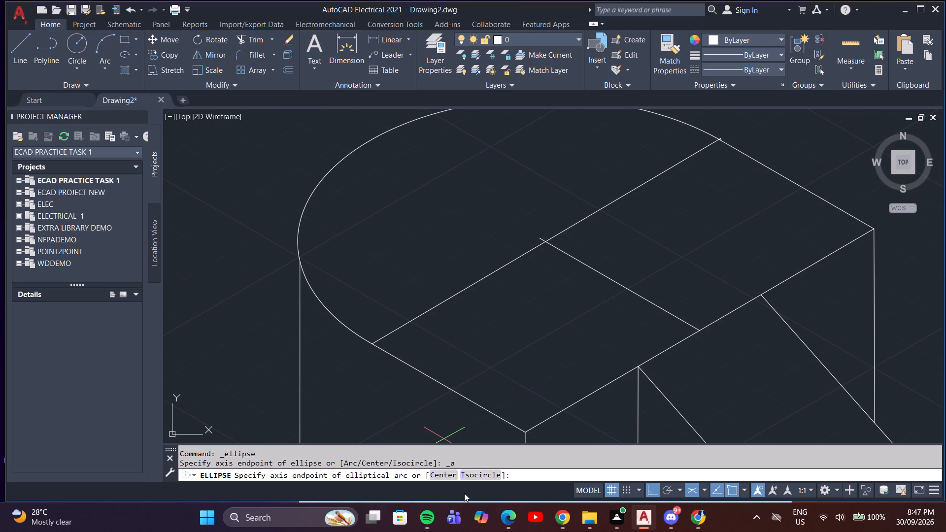
pyautogui.click(476, 474)
pyautogui.click(541, 242)
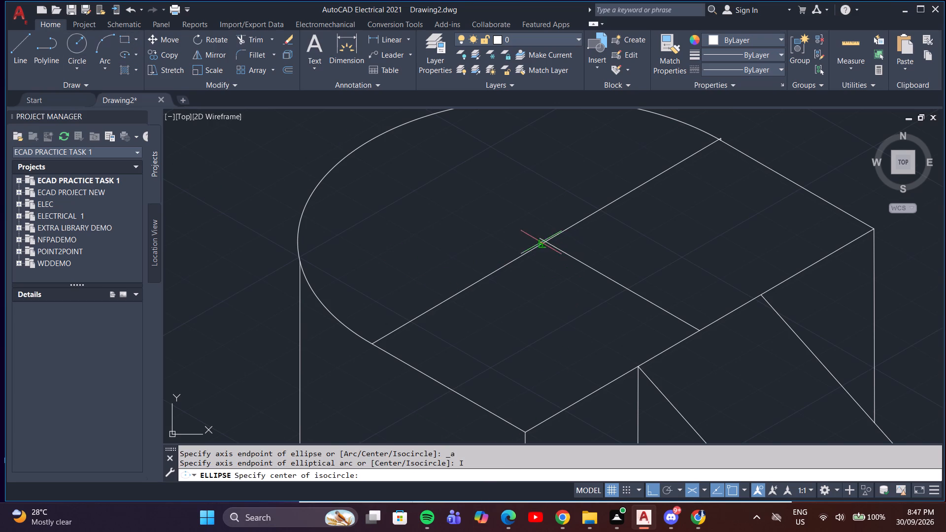
pyautogui.write('7.5')
pyautogui.press('Return')
pyautogui.press('Return')
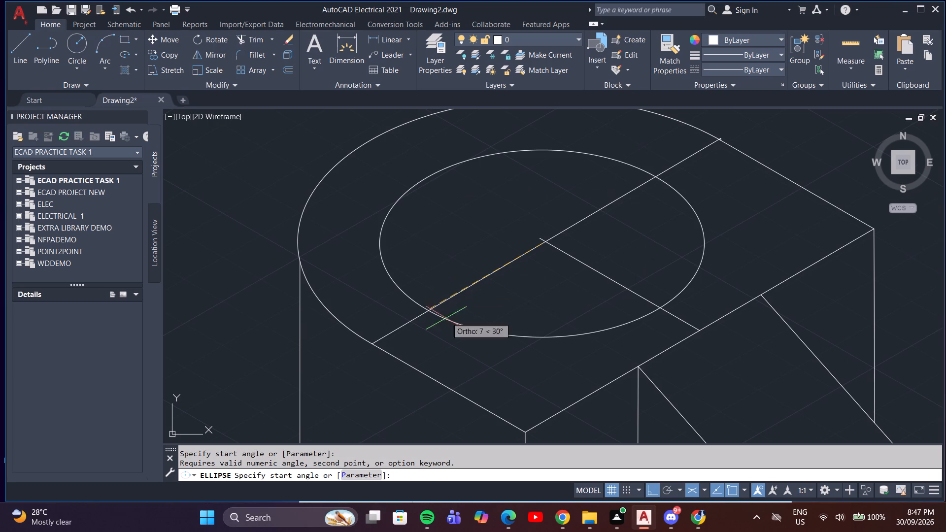
pyautogui.click(421, 343)
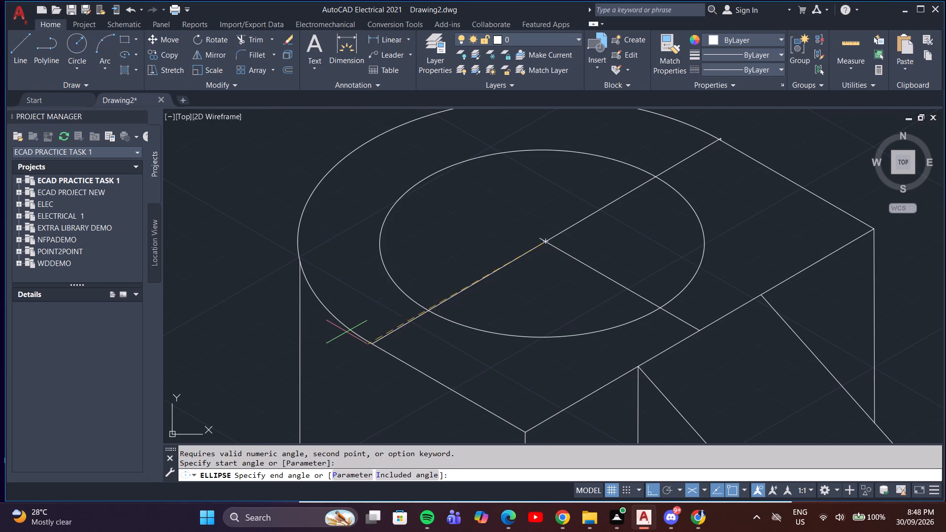
pyautogui.scroll(4, 346, 332)
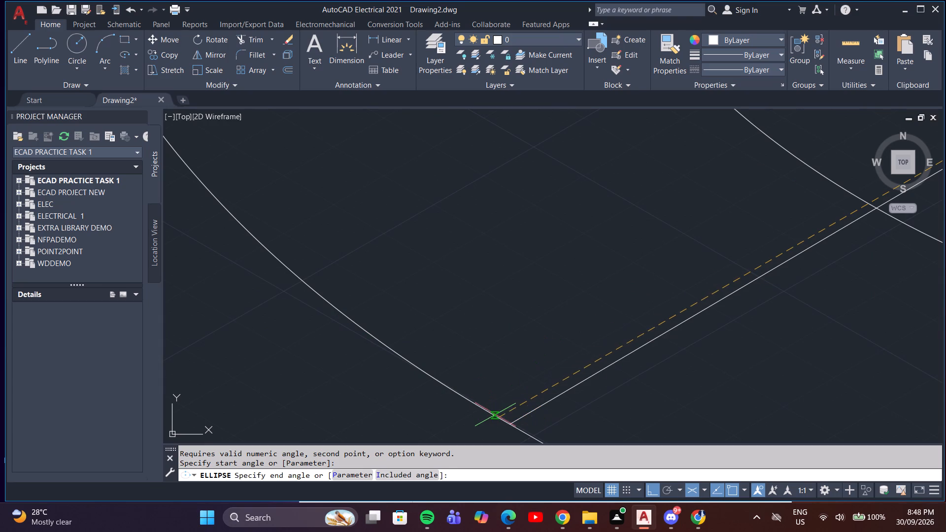
pyautogui.click(495, 415)
pyautogui.scroll(-5, 531, 380)
pyautogui.moveTo(593, 357); pyautogui.dragTo(432, 346, button='middle')
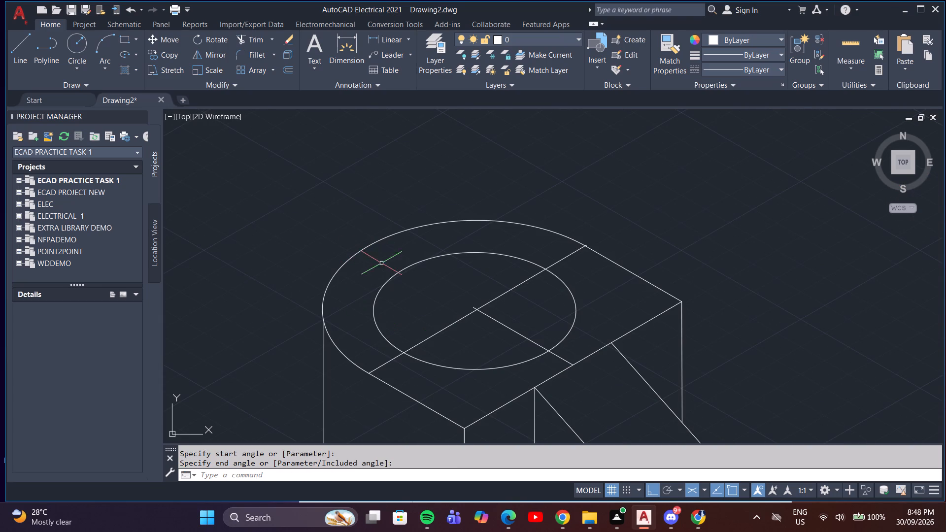
# Trim away the parts of both construction lines that lie inside the isocircle on the upright's top face.
pyautogui.press('t')
pyautogui.press('r')
pyautogui.press('Return')
pyautogui.click(460, 284)
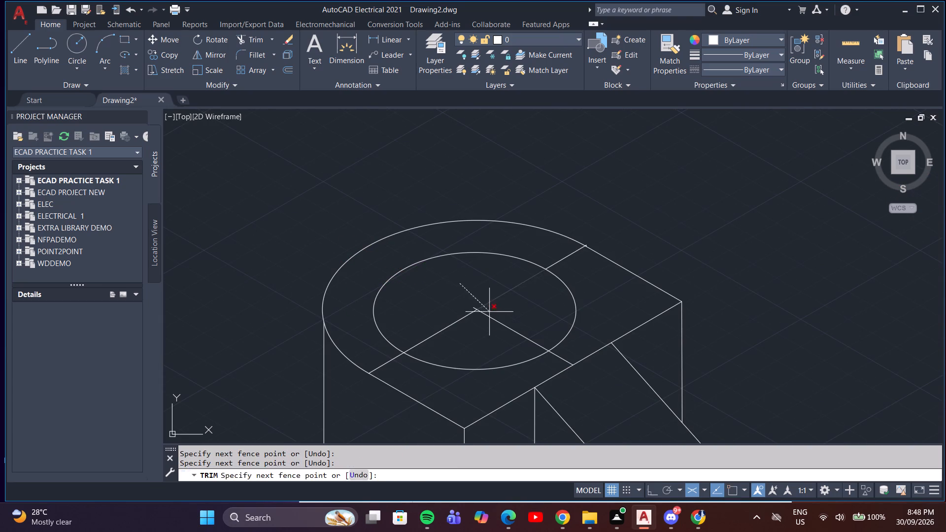
pyautogui.doubleClick(491, 315)
pyautogui.click(483, 323)
pyautogui.click(460, 323)
pyautogui.click(449, 301)
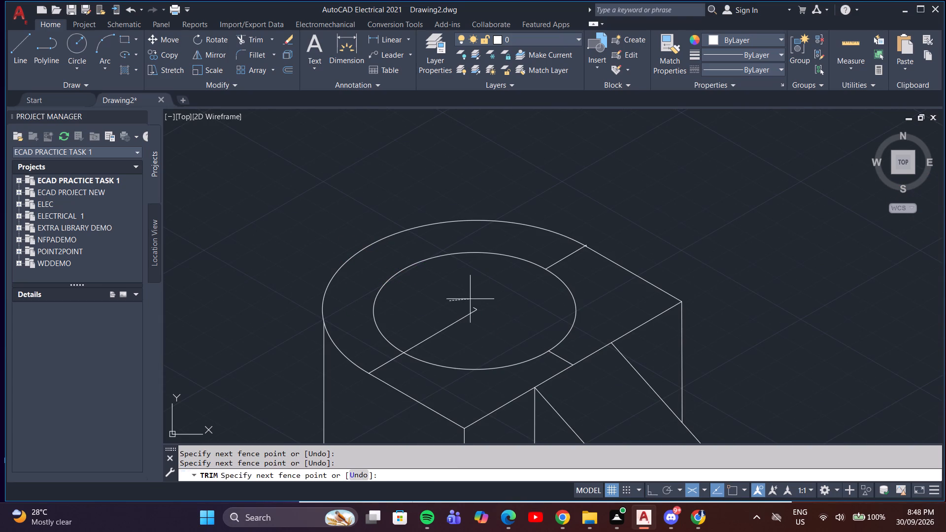
pyautogui.click(478, 307)
pyautogui.scroll(5, 480, 300)
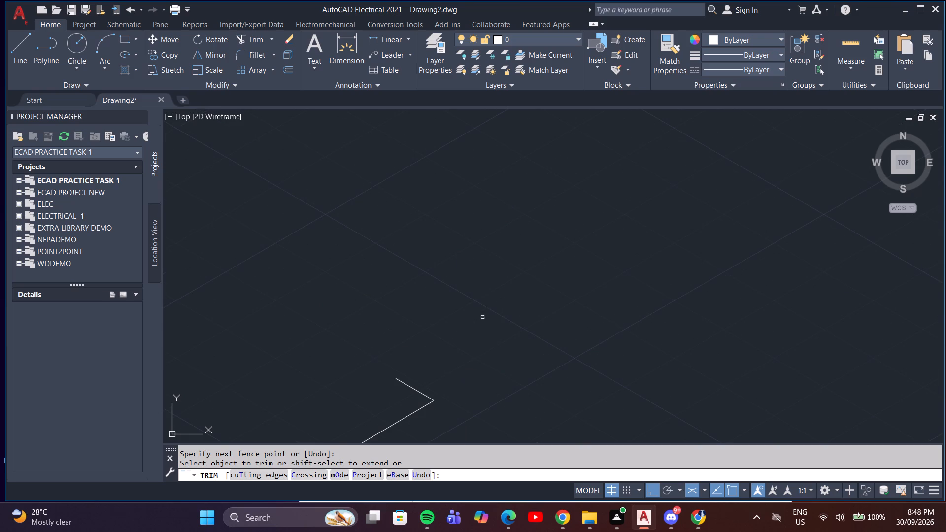
pyautogui.moveTo(483, 320); pyautogui.dragTo(470, 340)
pyautogui.moveTo(427, 351); pyautogui.dragTo(407, 425)
# Trim the leftover construction line stubs between the isocircle and the outer edges of the upright's top face.
pyautogui.scroll(-3, 416, 399)
pyautogui.moveTo(436, 363); pyautogui.dragTo(519, 220, button='middle')
pyautogui.moveTo(399, 332); pyautogui.dragTo(480, 255, button='middle')
pyautogui.click(819, 285)
pyautogui.click(772, 321)
pyautogui.scroll(-3, 770, 317)
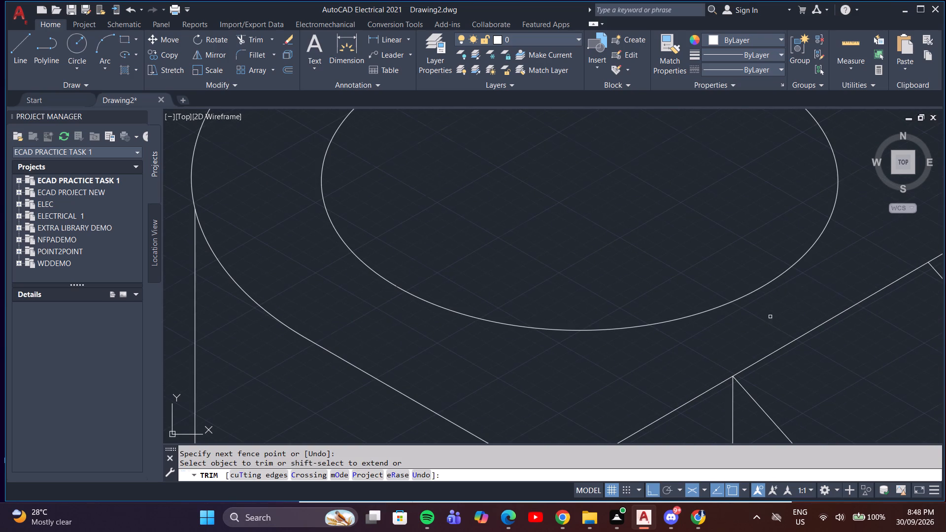
pyautogui.moveTo(758, 302); pyautogui.dragTo(547, 430, button='middle')
pyautogui.click(593, 350)
pyautogui.click(571, 330)
# Examine the whole isometric part, including the top-face hole, sloping rib and angled base end.
pyautogui.scroll(-4, 570, 332)
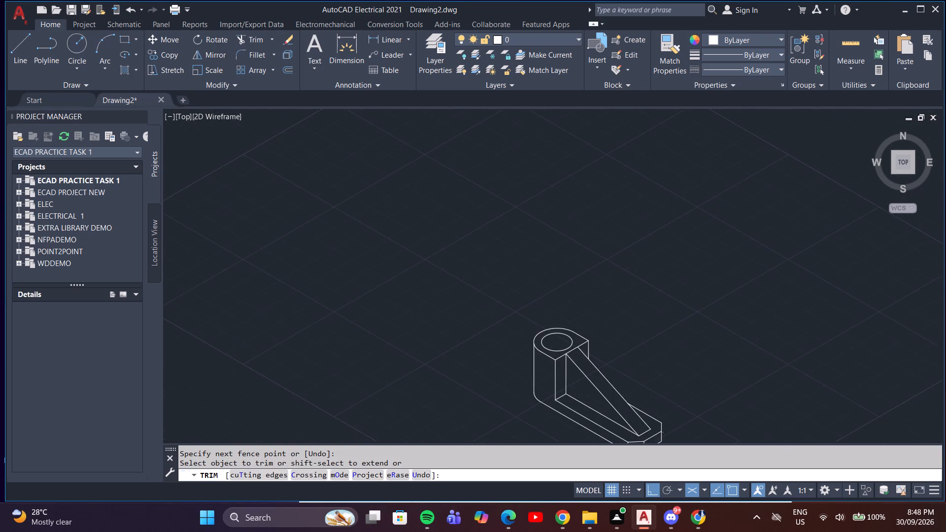
pyautogui.moveTo(616, 342); pyautogui.dragTo(526, 260, button='middle')
pyautogui.scroll(2, 625, 327)
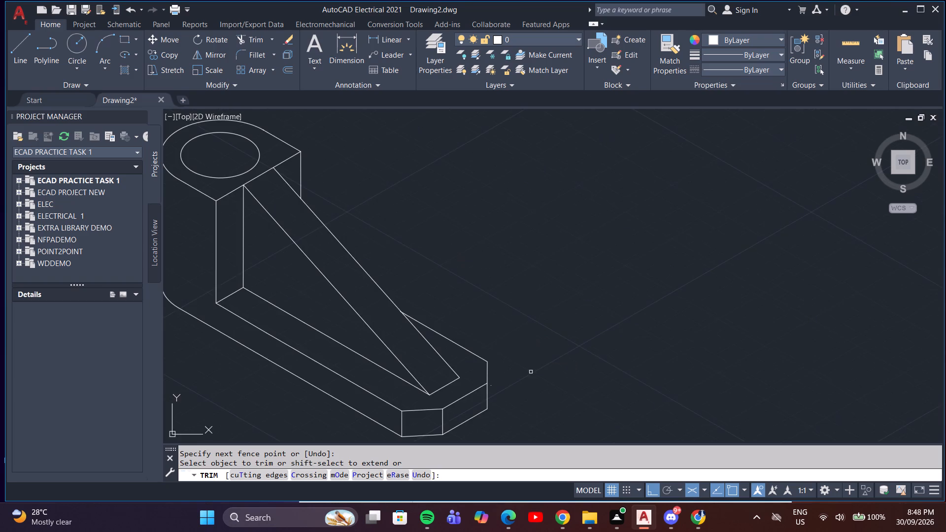
pyautogui.moveTo(519, 368); pyautogui.dragTo(554, 303, button='middle')
pyautogui.scroll(4, 549, 327)
pyautogui.scroll(-6, 501, 320)
pyautogui.moveTo(517, 300); pyautogui.dragTo(588, 293, button='middle')
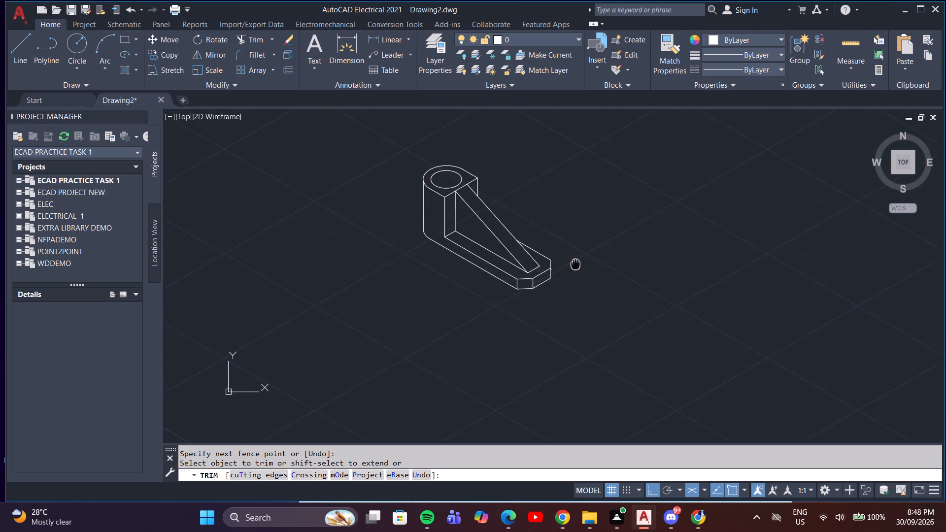
pyautogui.moveTo(588, 293); pyautogui.dragTo(597, 317, button='middle')
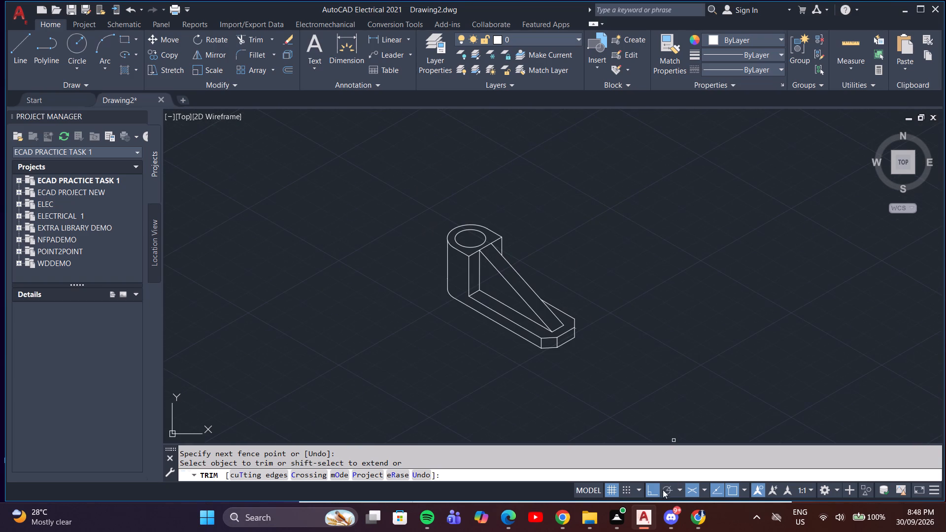
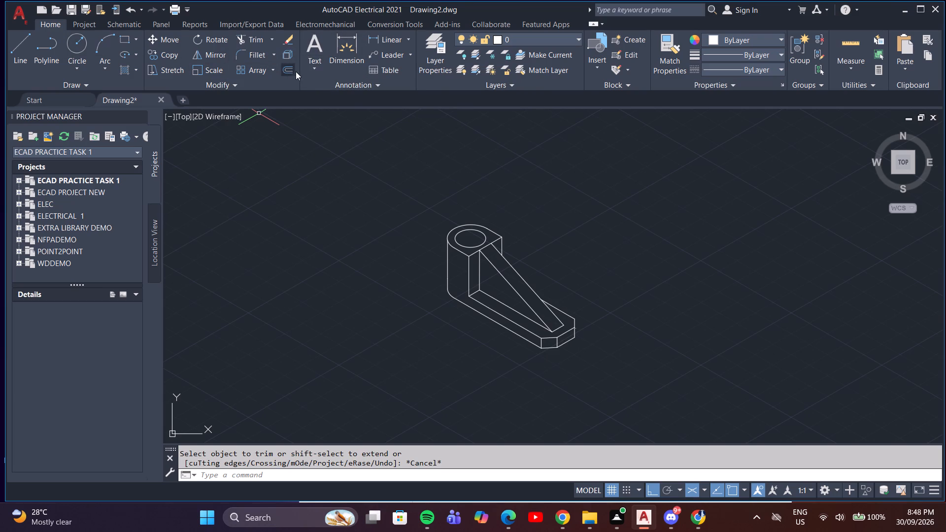
# Hatch the L-shaped front face of the upright and base with a solid fill in grey 147,149,152.
pyautogui.press('h')
pyautogui.press('Return')
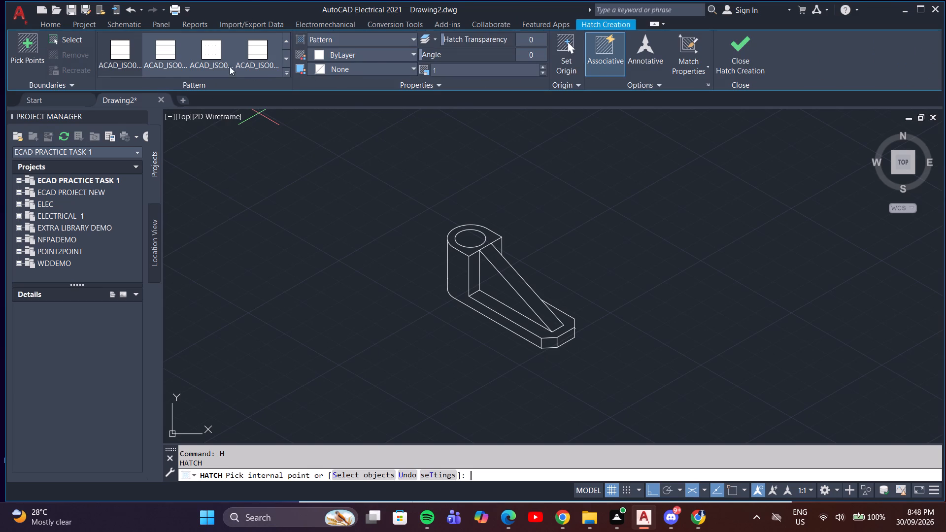
pyautogui.click(399, 54)
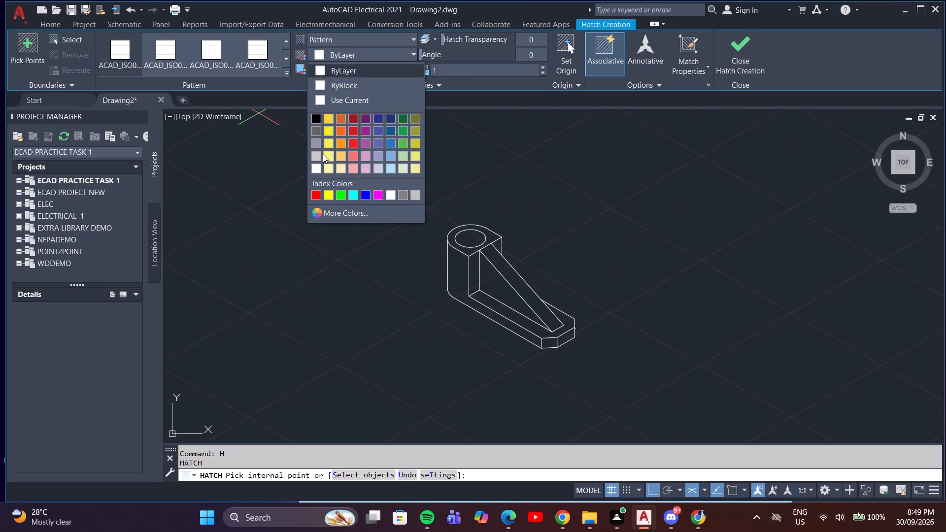
pyautogui.click(318, 145)
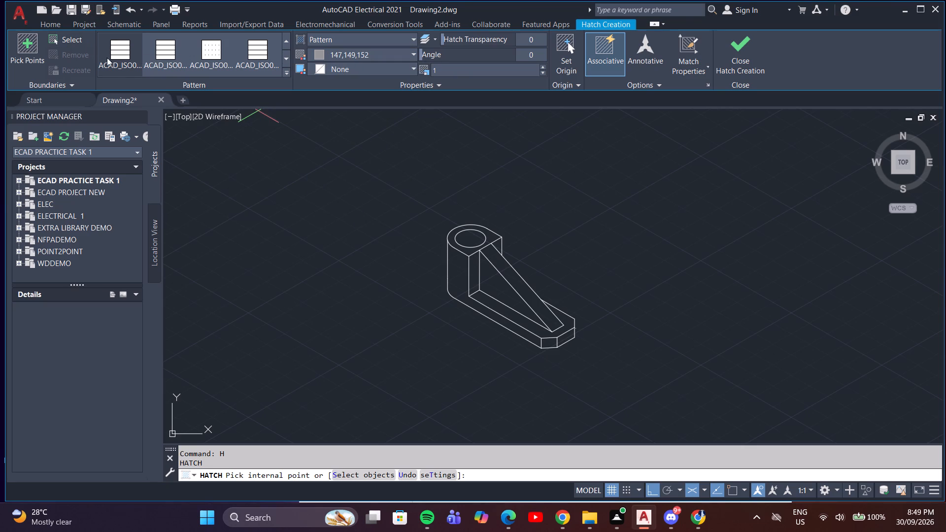
pyautogui.click(412, 38)
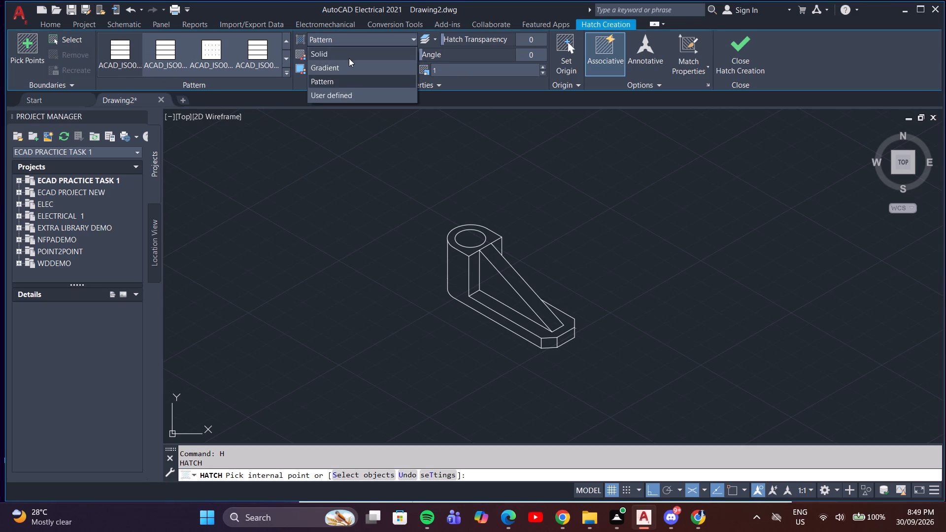
pyautogui.click(348, 54)
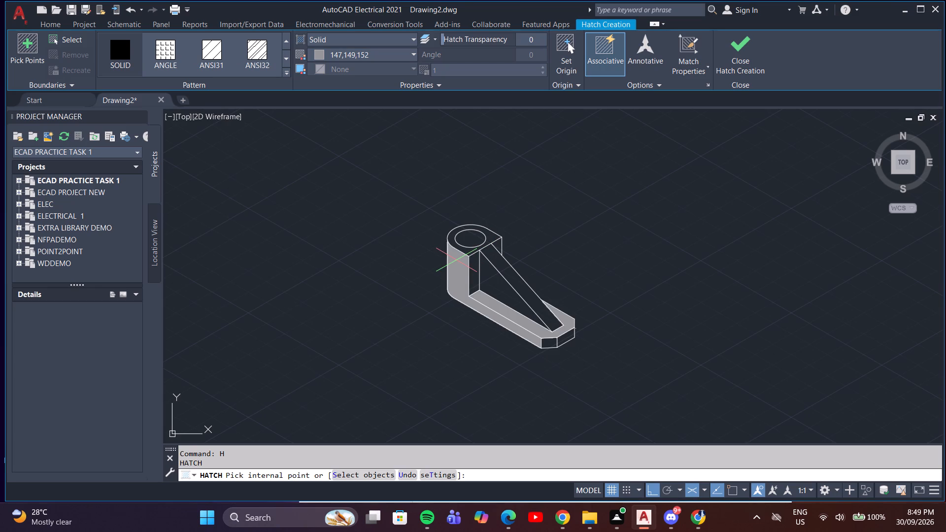
pyautogui.click(456, 260)
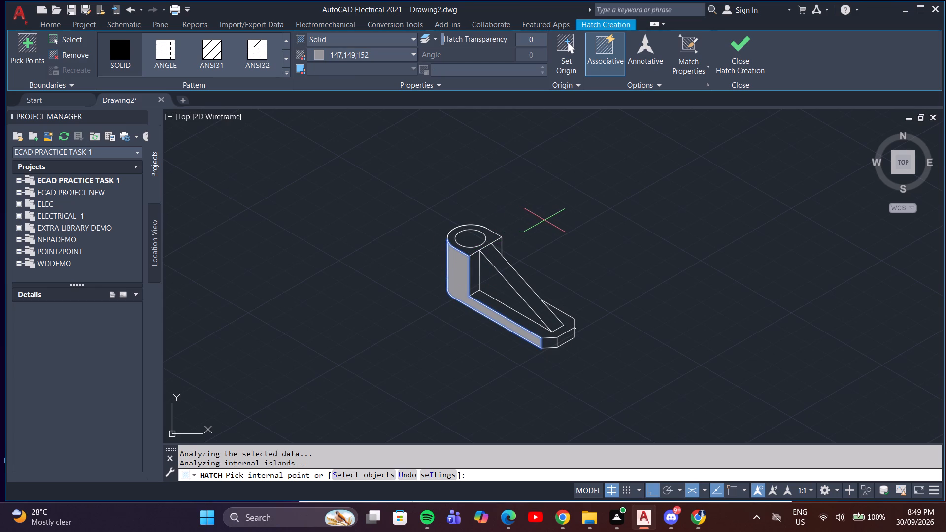
# Add the same solid grey hatch to the rib's triangular side, the base's top face and the upright's narrow face beside the rib.
pyautogui.scroll(3, 520, 298)
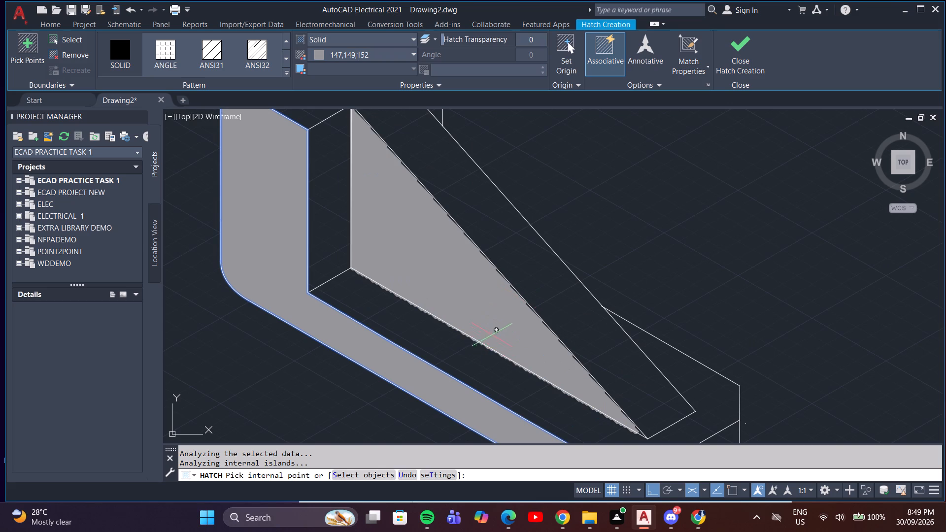
pyautogui.click(495, 323)
pyautogui.click(457, 366)
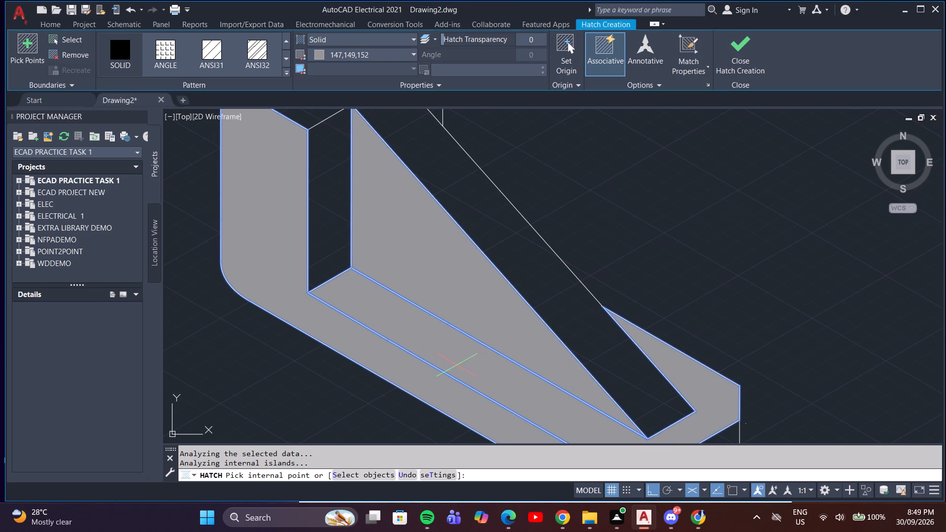
pyautogui.click(323, 214)
# Fill the angled corner face and the adjoining end face of the base with the solid grey hatch.
pyautogui.scroll(-4, 372, 240)
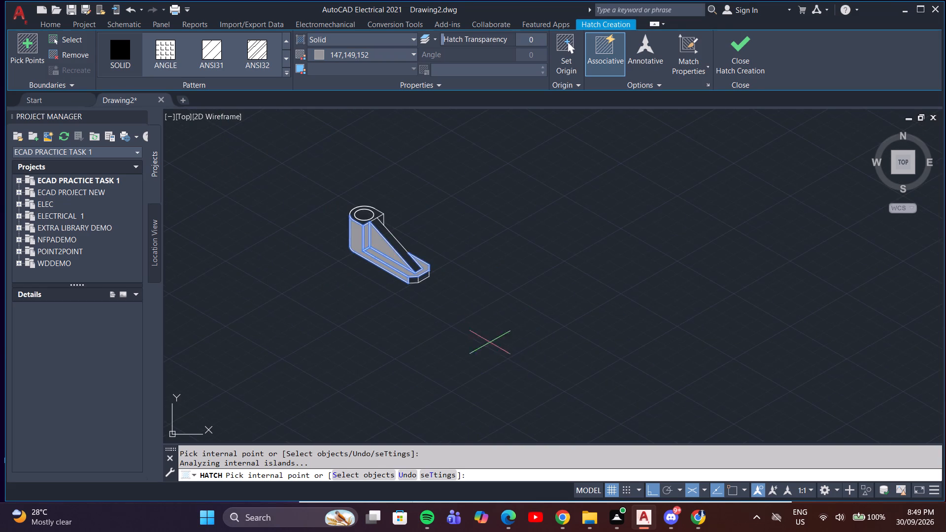
pyautogui.scroll(3, 431, 267)
pyautogui.moveTo(362, 322); pyautogui.dragTo(434, 306, button='middle')
pyautogui.click(433, 305)
pyautogui.click(471, 294)
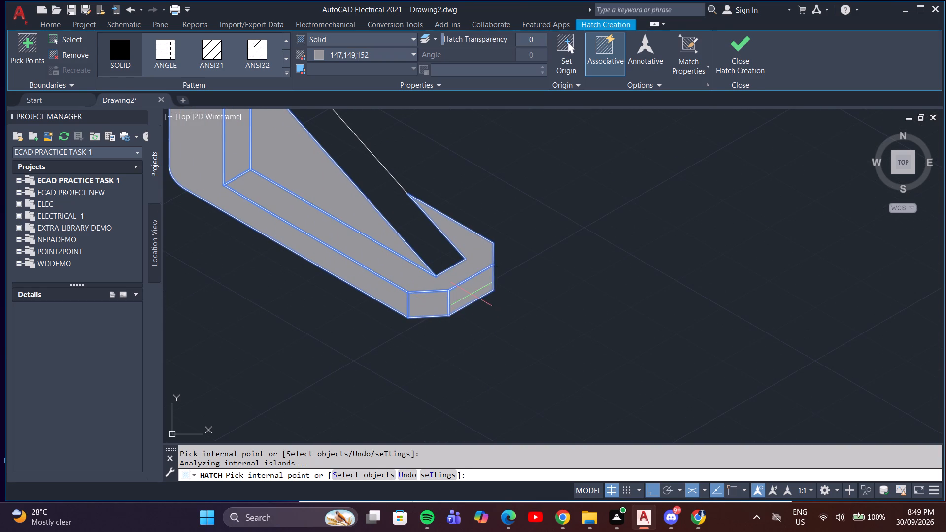
# Fill the inside of the isocircle on the upright's top face with the solid grey hatch.
pyautogui.scroll(-3, 471, 294)
pyautogui.moveTo(483, 316); pyautogui.dragTo(513, 411, button='middle')
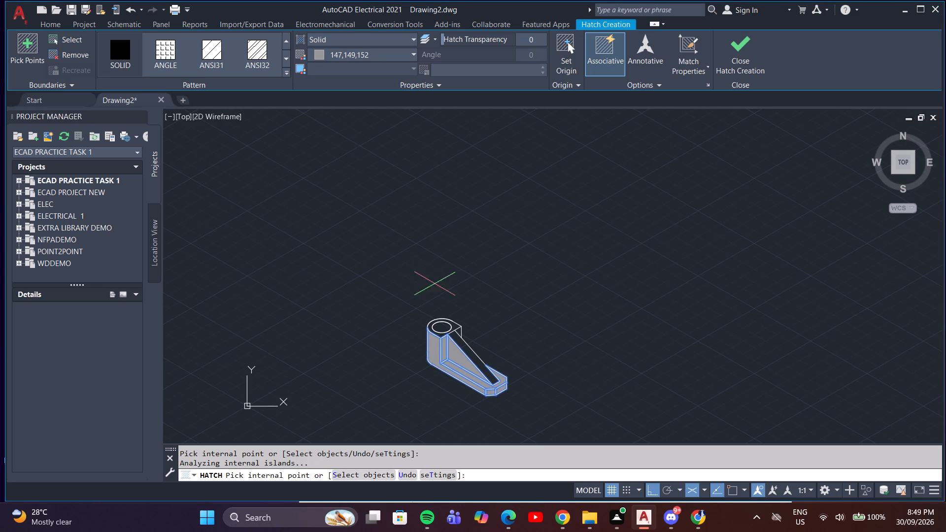
pyautogui.scroll(5, 444, 332)
pyautogui.click(416, 321)
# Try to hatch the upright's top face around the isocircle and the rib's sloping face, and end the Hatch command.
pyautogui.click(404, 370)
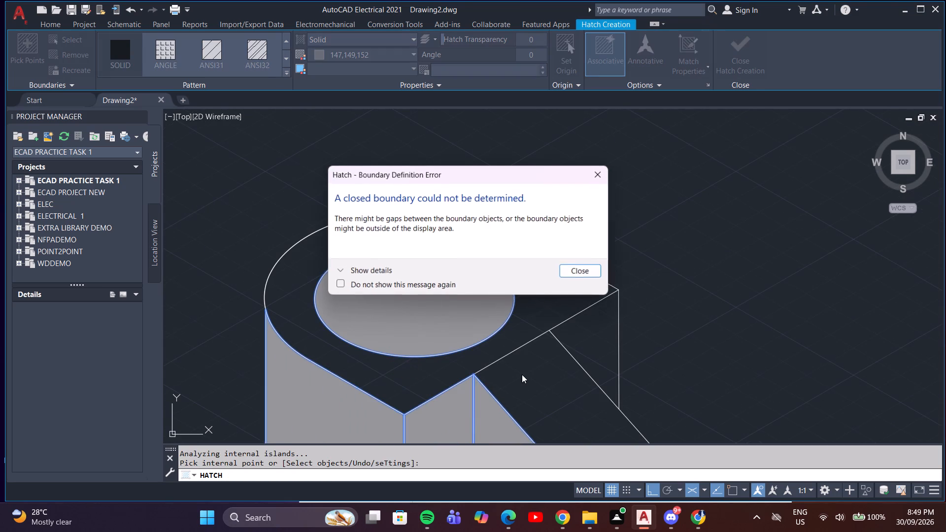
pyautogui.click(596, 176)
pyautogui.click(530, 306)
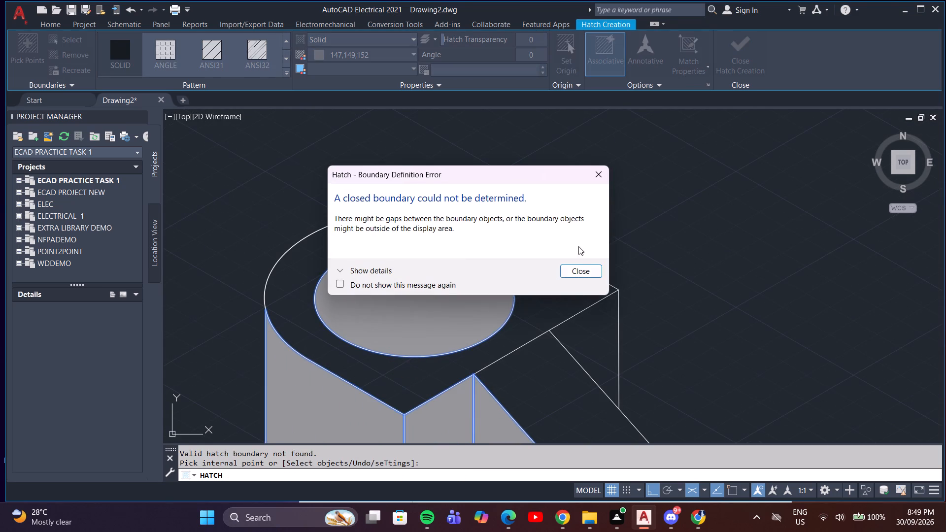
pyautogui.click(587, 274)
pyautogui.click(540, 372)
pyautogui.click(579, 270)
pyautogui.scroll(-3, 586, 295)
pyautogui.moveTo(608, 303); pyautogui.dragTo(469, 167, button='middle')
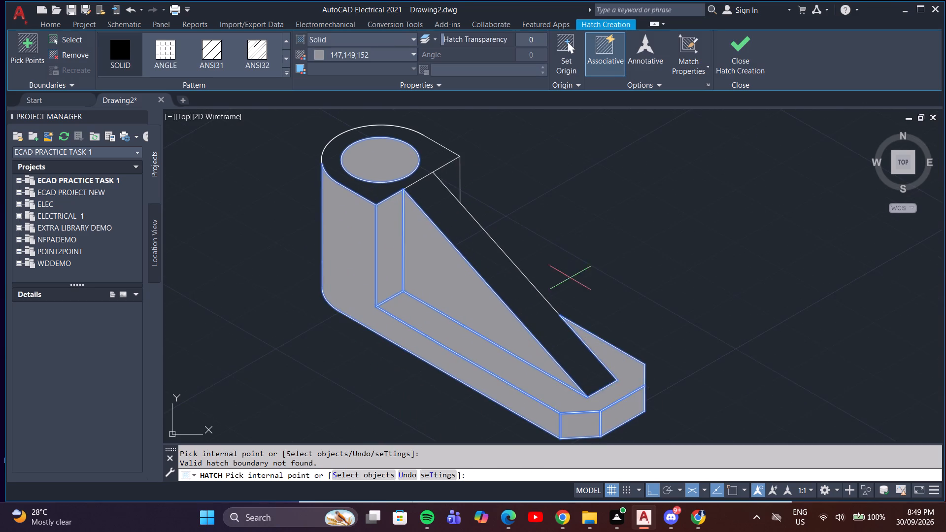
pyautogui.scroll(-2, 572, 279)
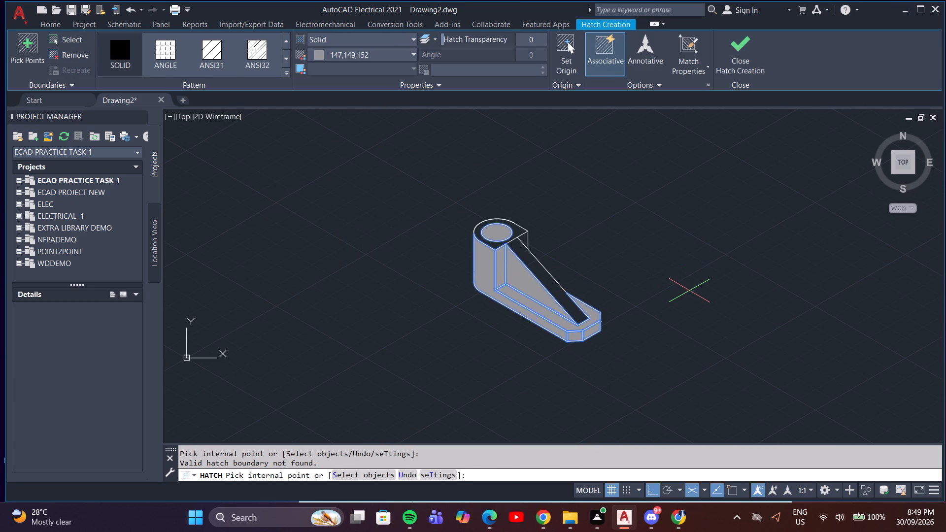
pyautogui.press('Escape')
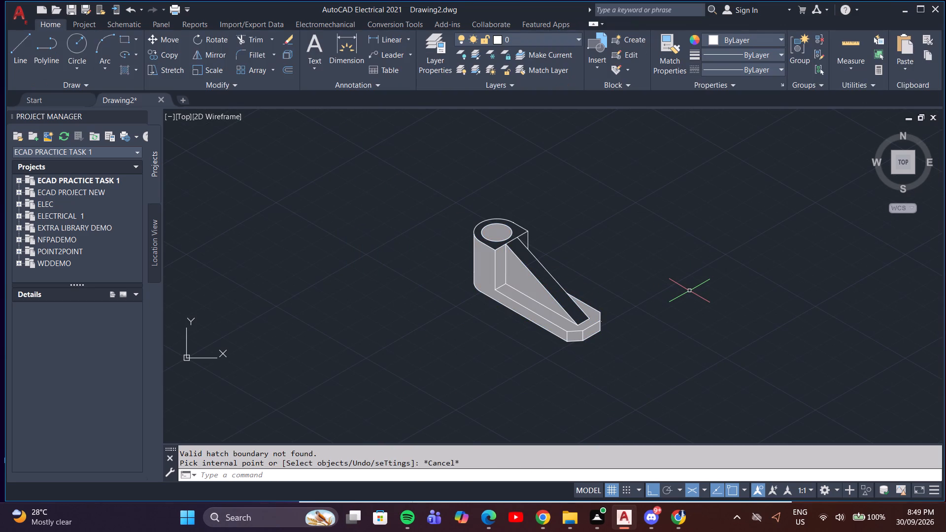
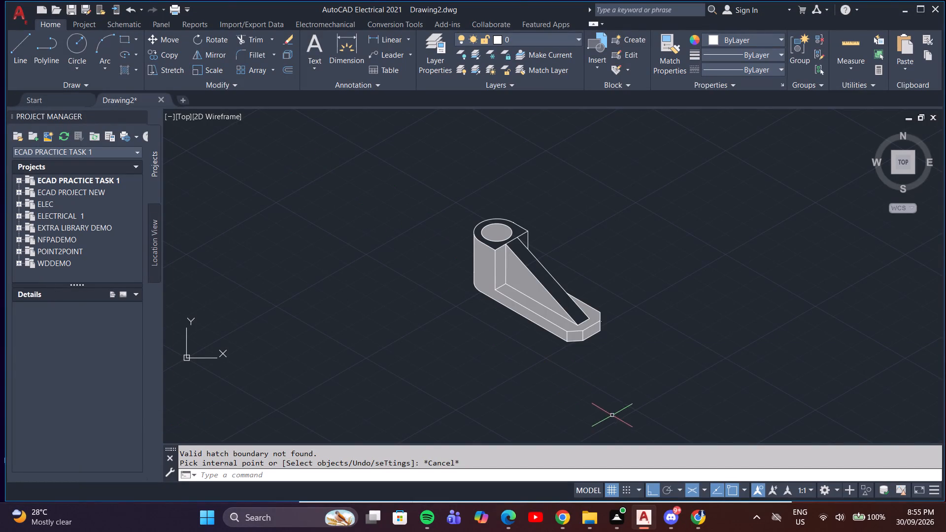
# Fill the upright's small triangular face behind the rib, its top face around the isocircle and the rib's sloping face with solid grey hatch.
pyautogui.moveTo(686, 264); pyautogui.dragTo(600, 253, button='middle')
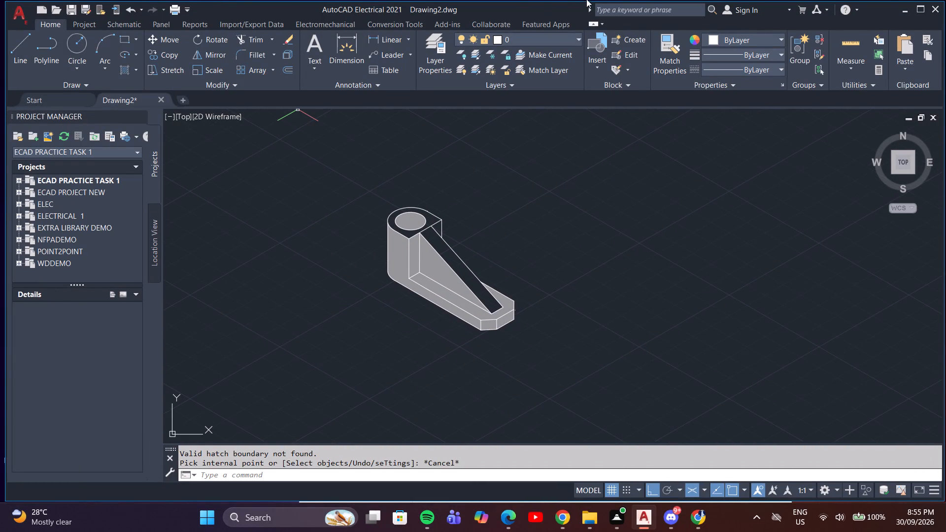
pyautogui.press('h')
pyautogui.press('Return')
pyautogui.scroll(3, 410, 228)
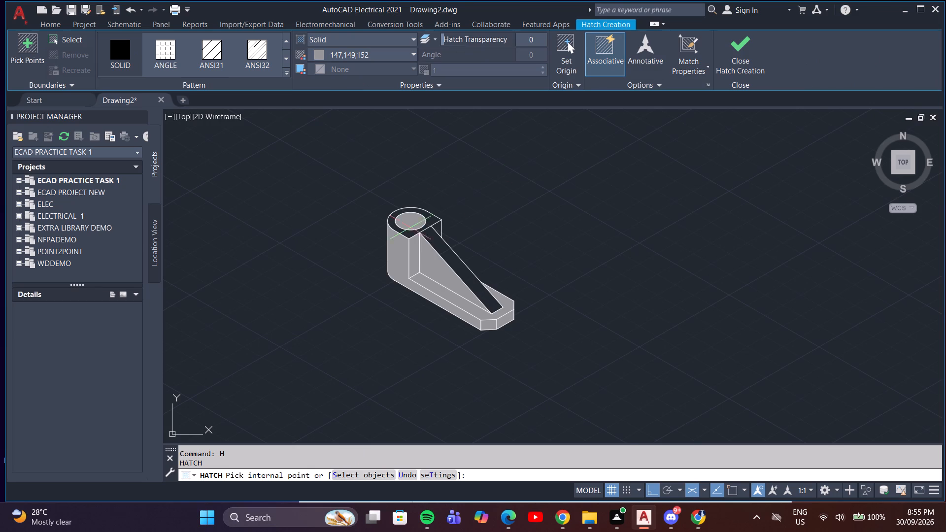
pyautogui.scroll(1, 410, 228)
pyautogui.click(599, 221)
pyautogui.scroll(-4, 608, 218)
pyautogui.moveTo(676, 221); pyautogui.dragTo(618, 220, button='middle')
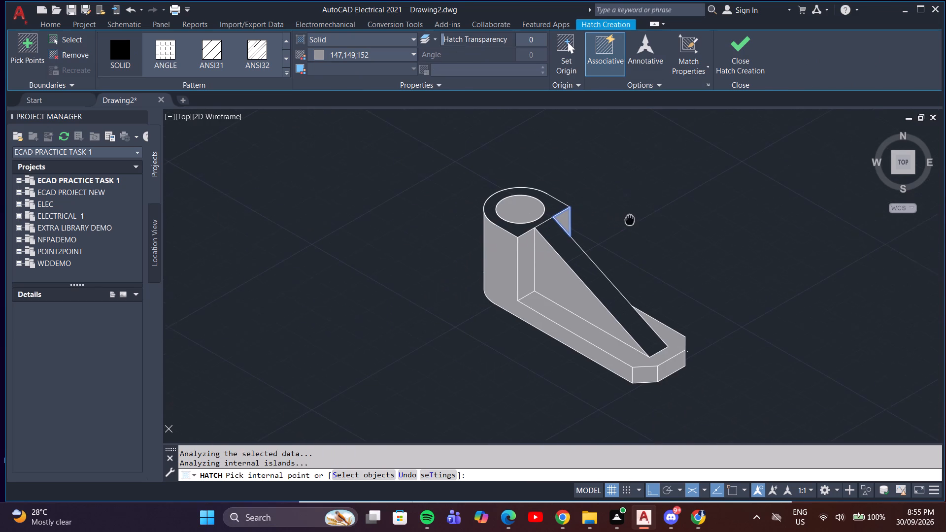
pyautogui.moveTo(618, 220); pyautogui.dragTo(615, 220, button='middle')
pyautogui.click(534, 208)
pyautogui.click(553, 261)
pyautogui.scroll(-4, 603, 256)
pyautogui.scroll(4, 627, 262)
pyautogui.moveTo(635, 268); pyautogui.dragTo(736, 302, button='middle')
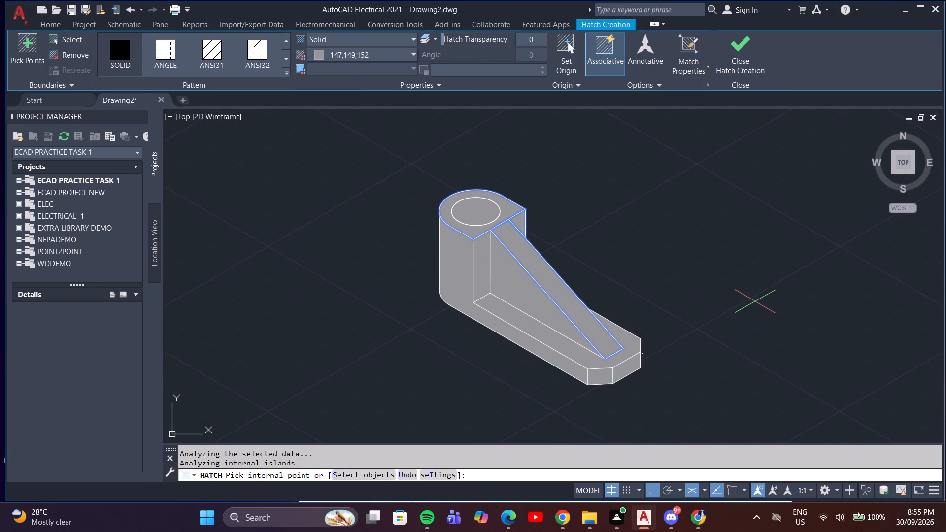
pyautogui.press('Escape')
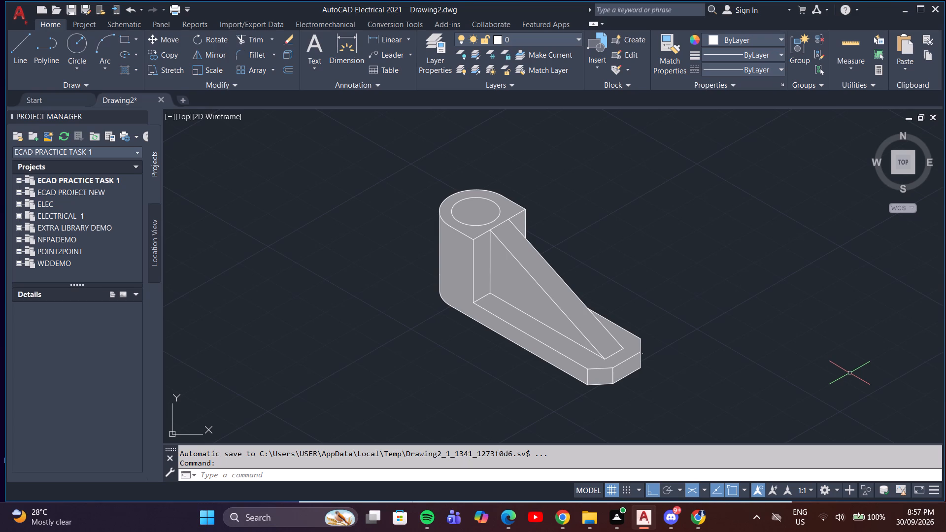
# Start saving the drawing as a DWG file.
pyautogui.hotkey('ctrl', 's')
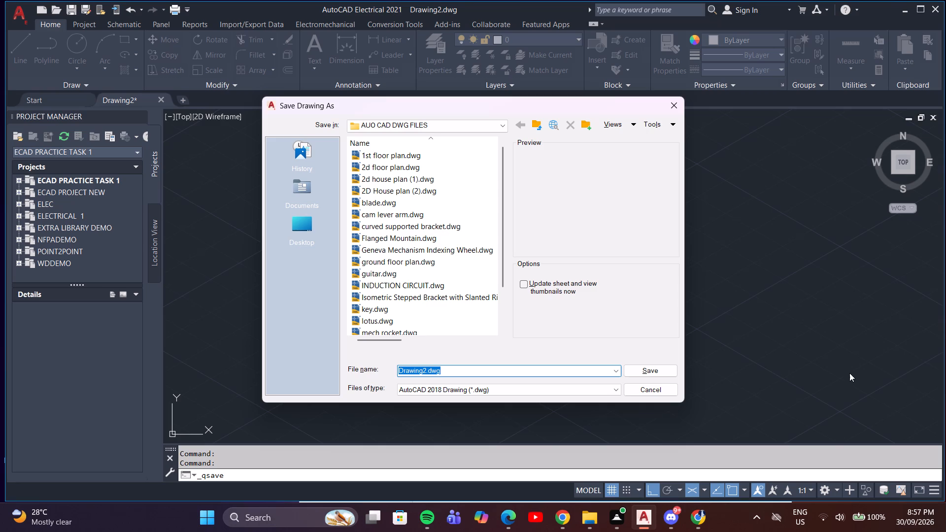